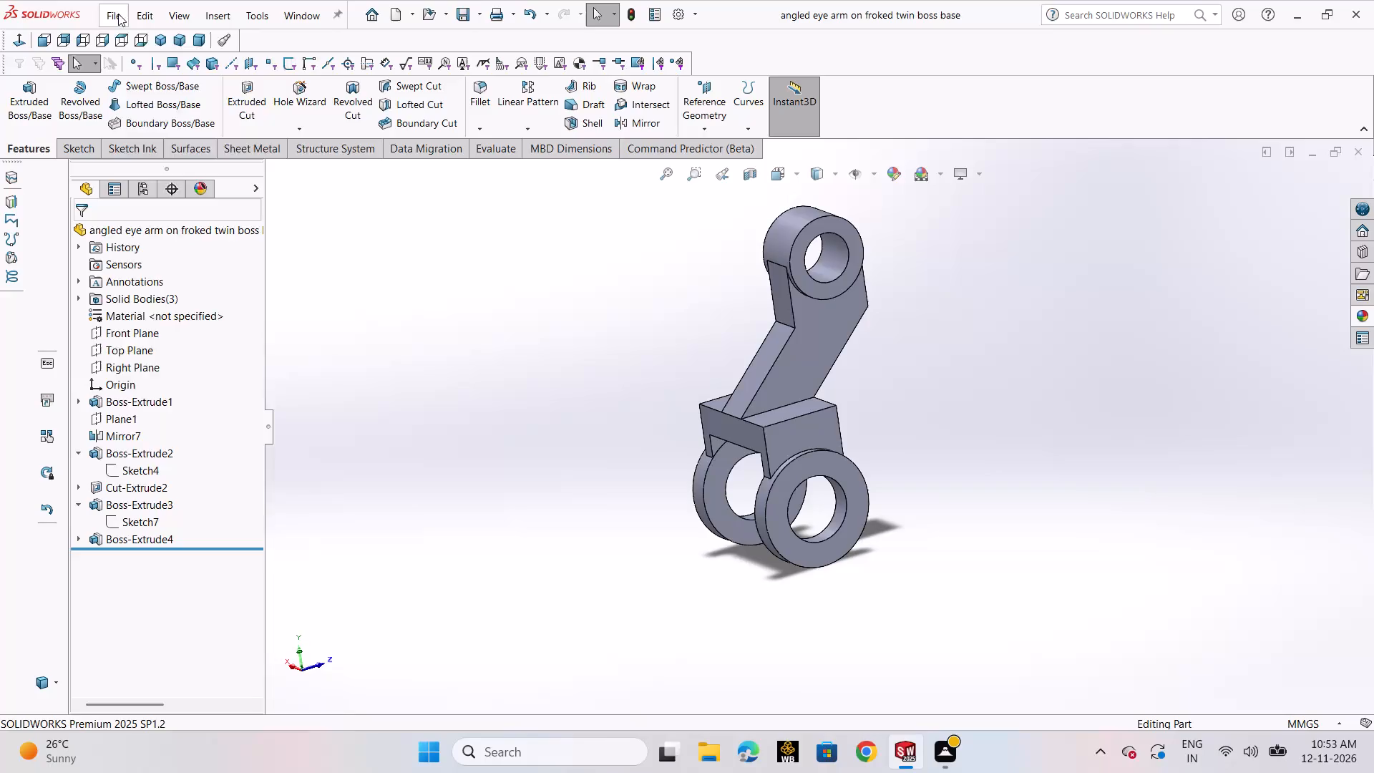
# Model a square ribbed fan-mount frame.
# Create a new blank part document.
pyautogui.click(118, 14)
pyautogui.click(131, 44)
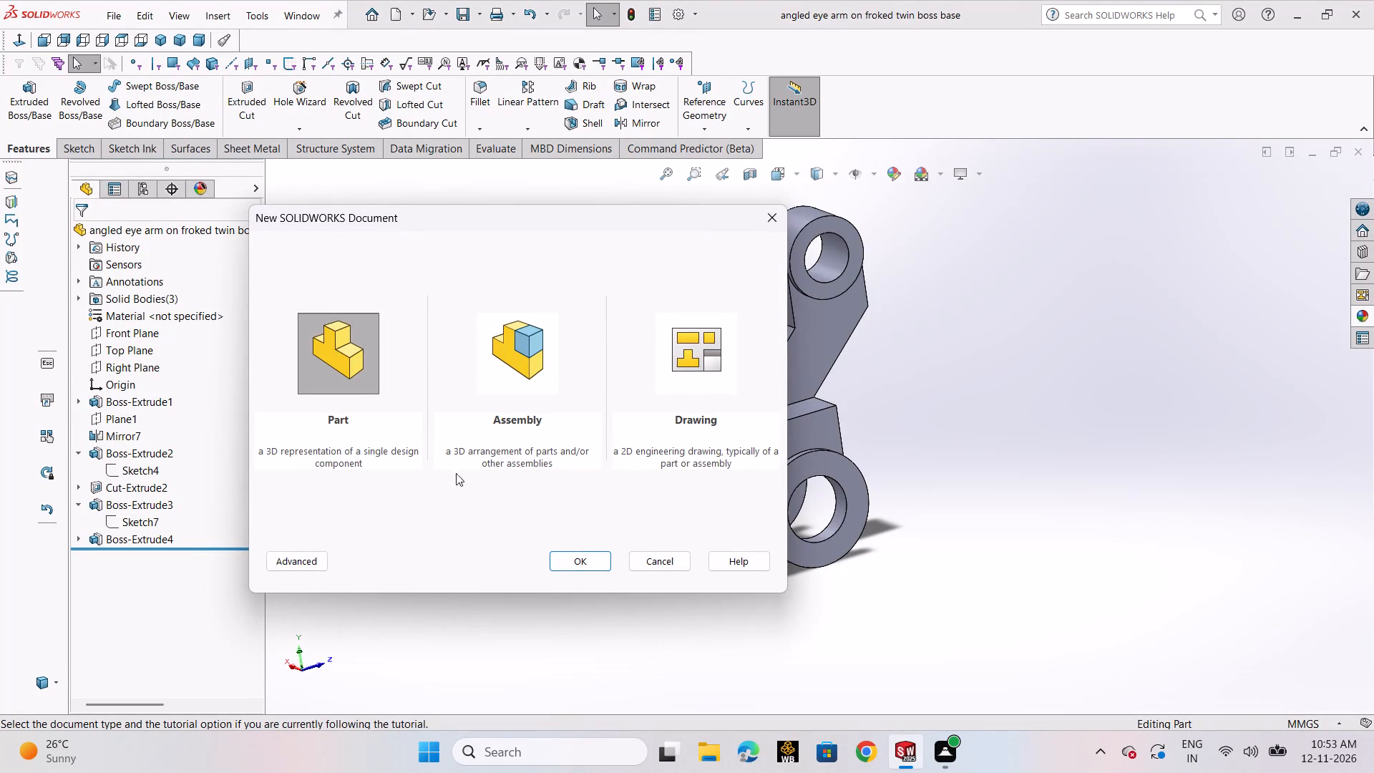
pyautogui.click(577, 567)
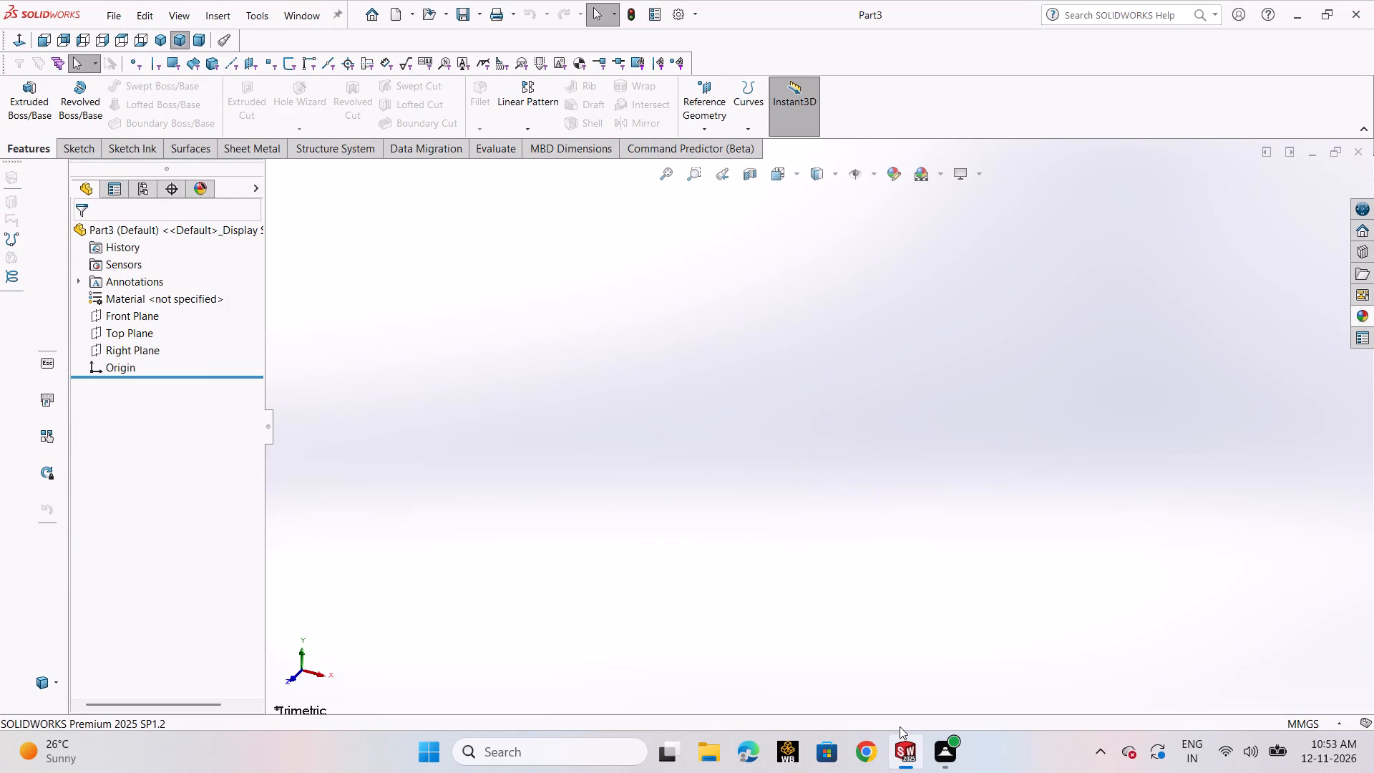
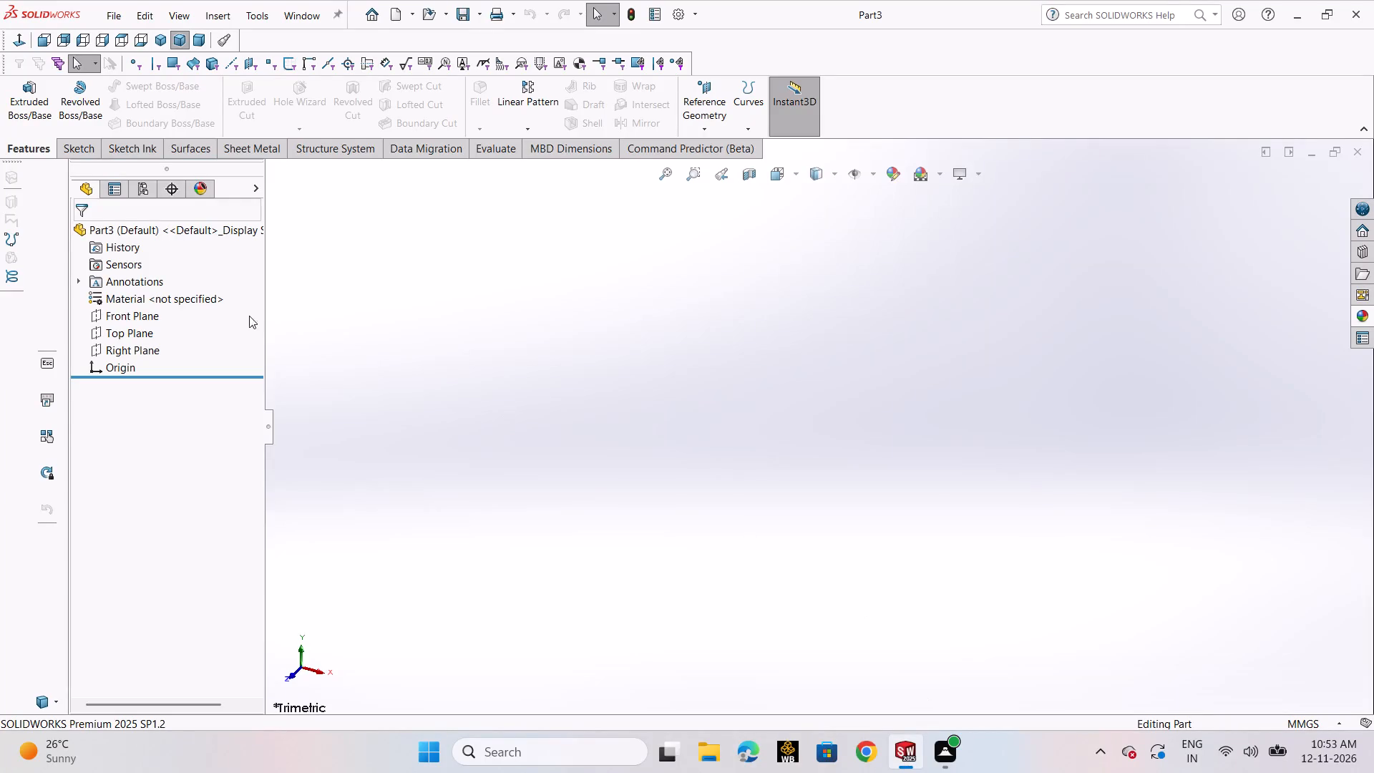
# On the Top Plane, sketch a center rectangle about 146 mm by 77 mm with its center placed on the origin.
pyautogui.click(127, 319)
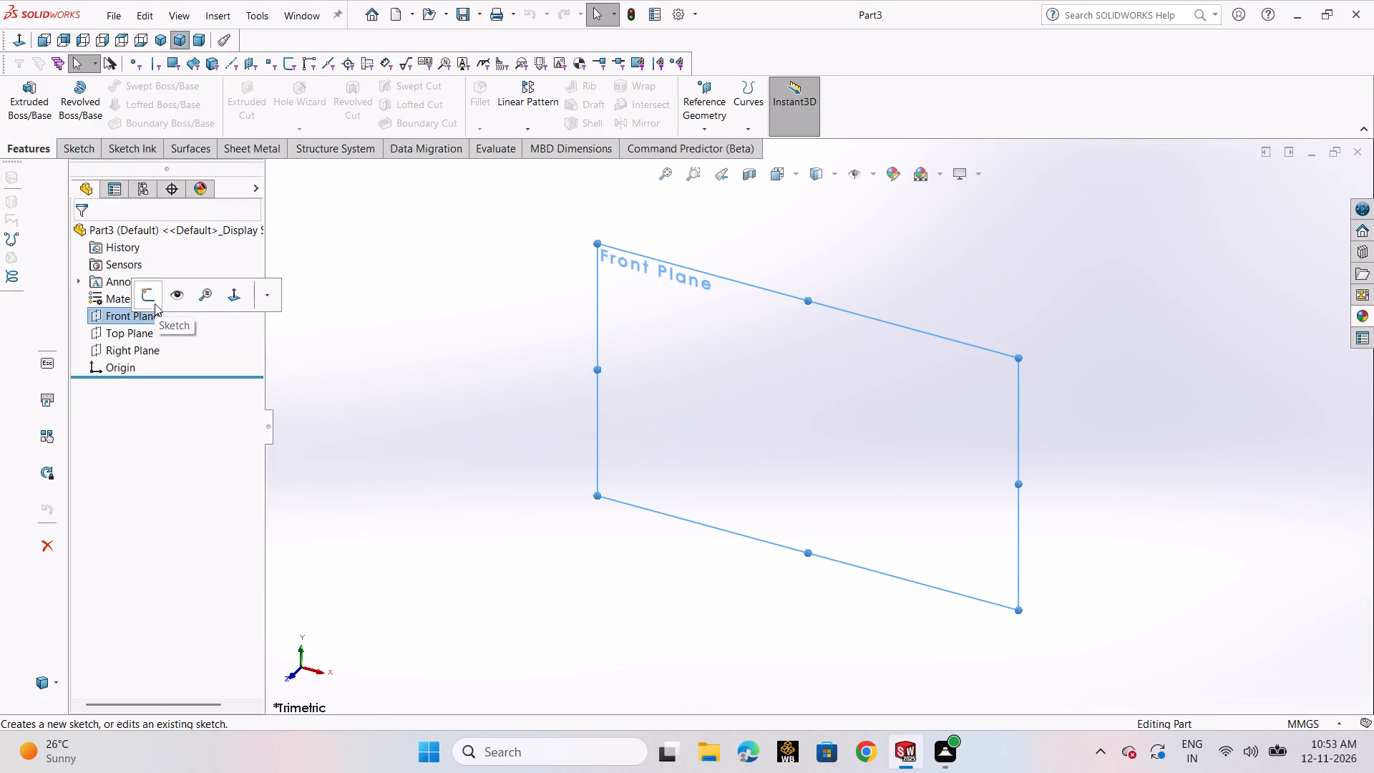
pyautogui.click(140, 335)
pyautogui.click(159, 316)
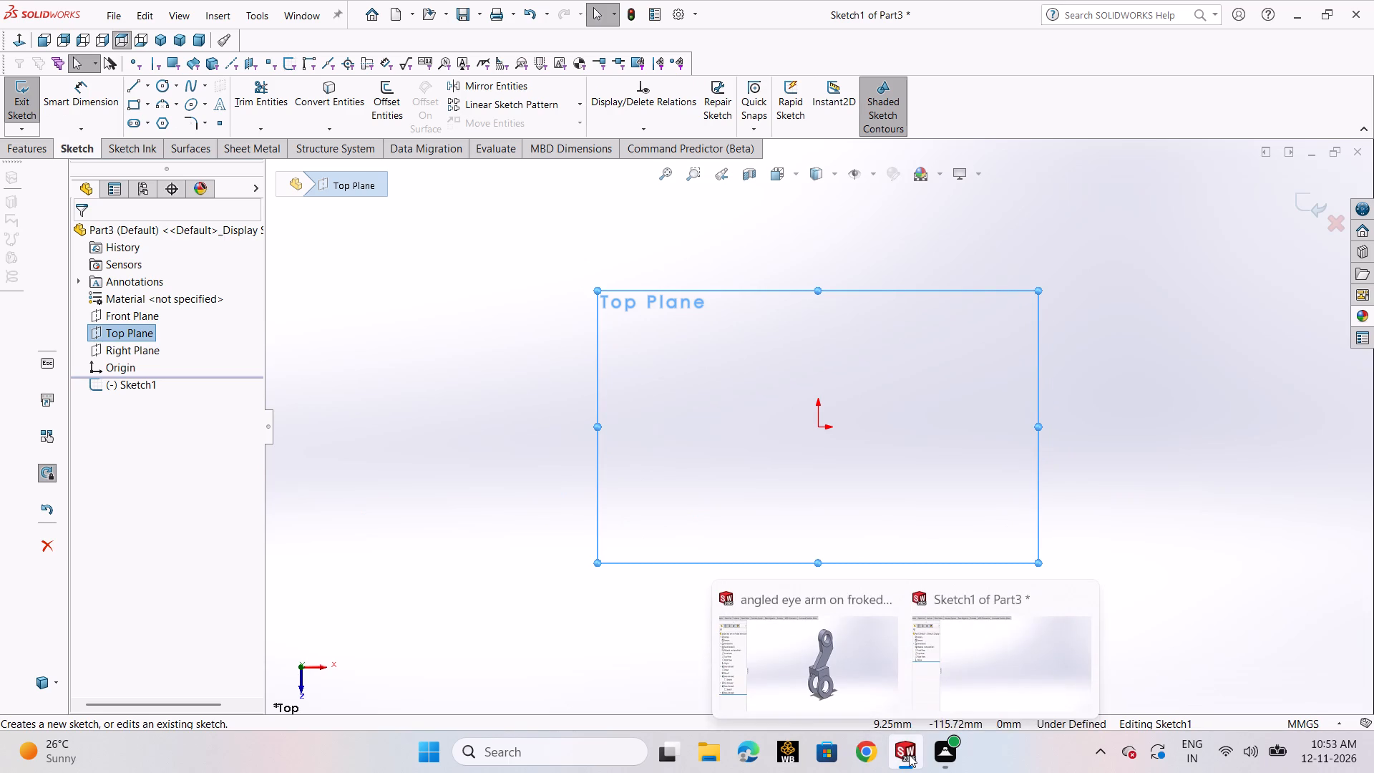
pyautogui.click(889, 602)
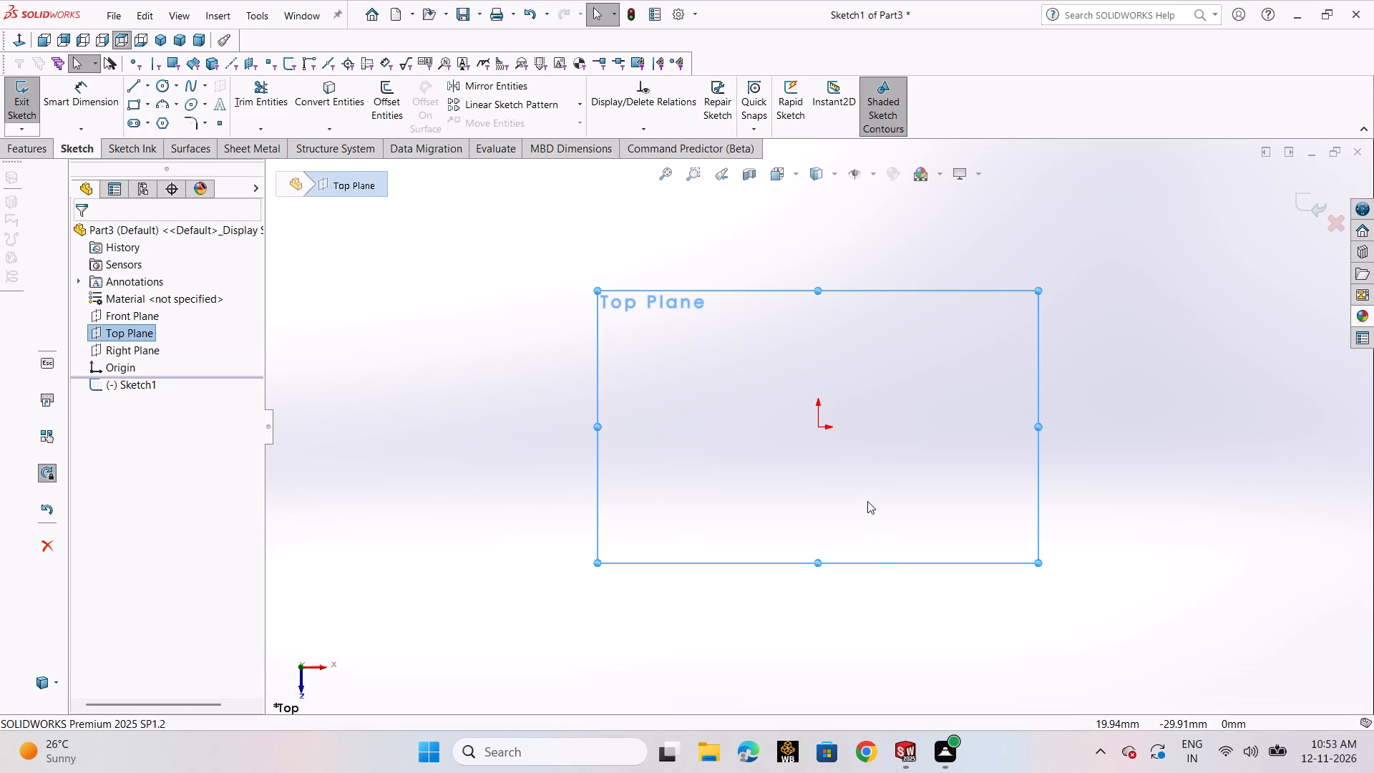
pyautogui.click(867, 501)
pyautogui.click(143, 101)
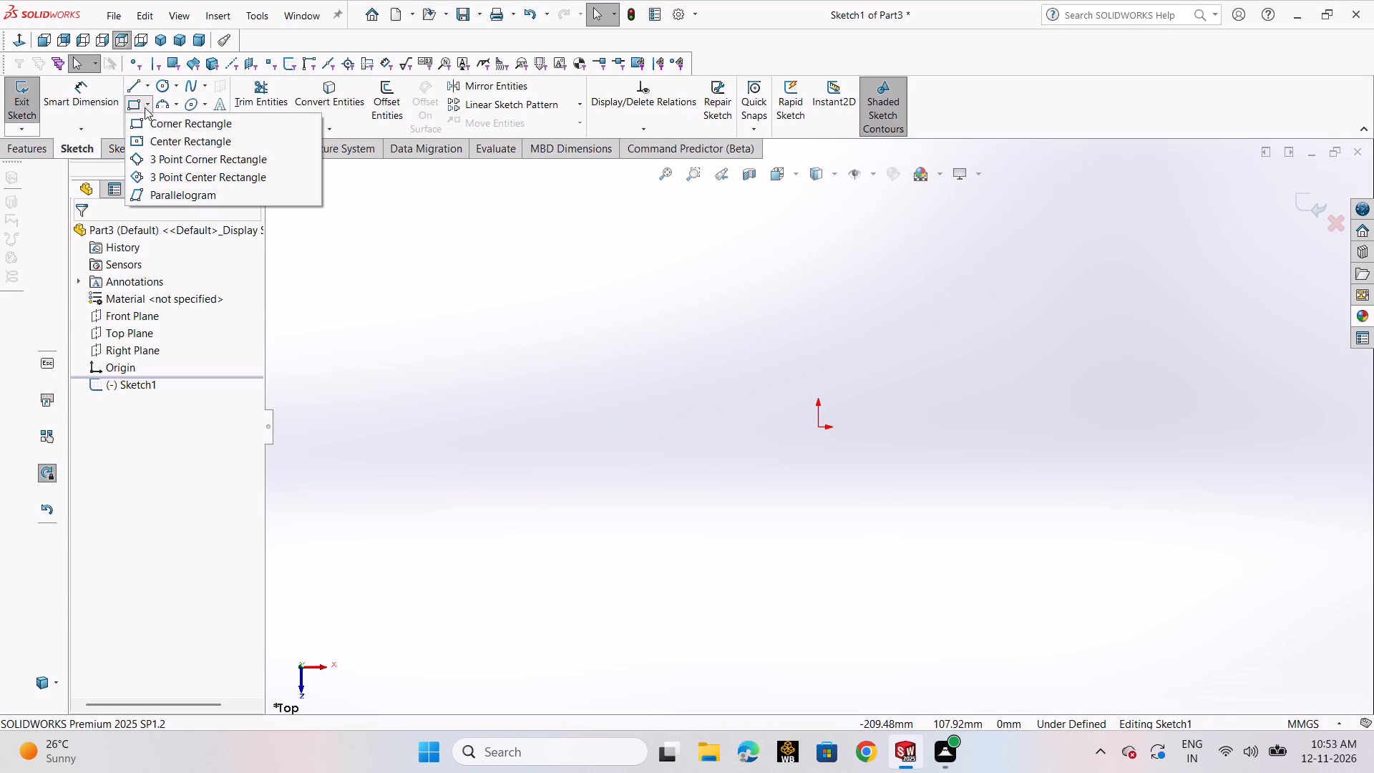
pyautogui.click(157, 144)
pyautogui.click(819, 432)
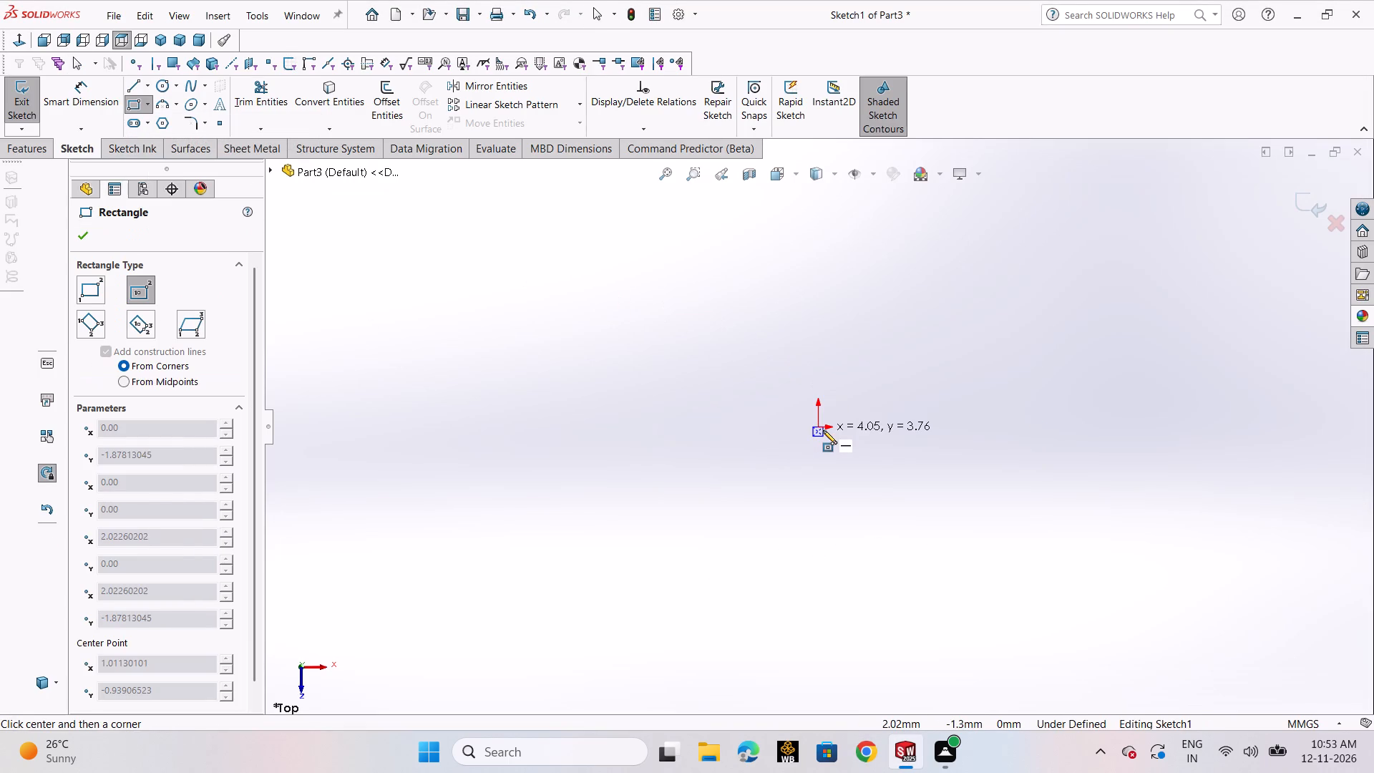
pyautogui.click(993, 336)
pyautogui.rightClick(993, 336)
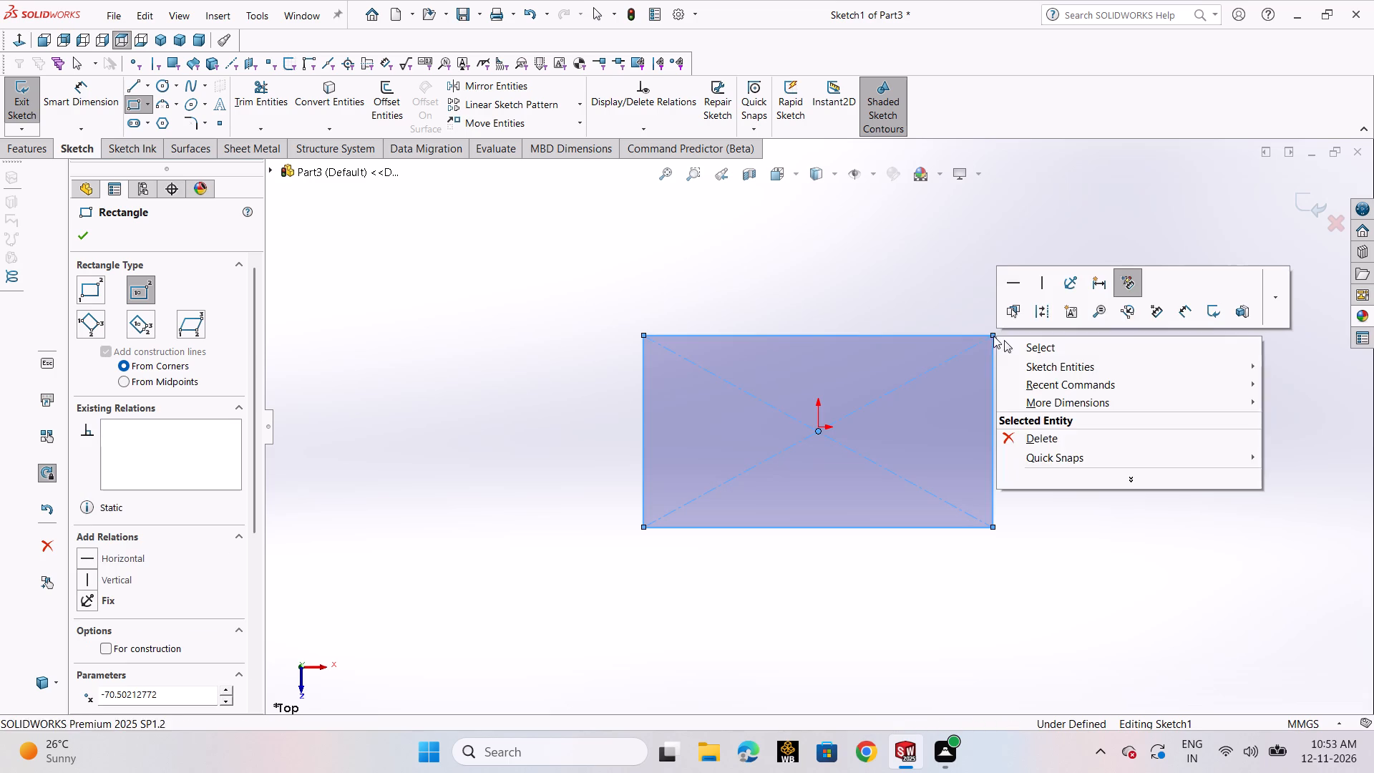
pyautogui.click(1006, 348)
pyautogui.moveTo(819, 432); pyautogui.dragTo(820, 423)
pyautogui.click(1061, 452)
# Dimension the rectangle's vertical side as 80 mm and its horizontal side as 40 mm.
pyautogui.click(66, 110)
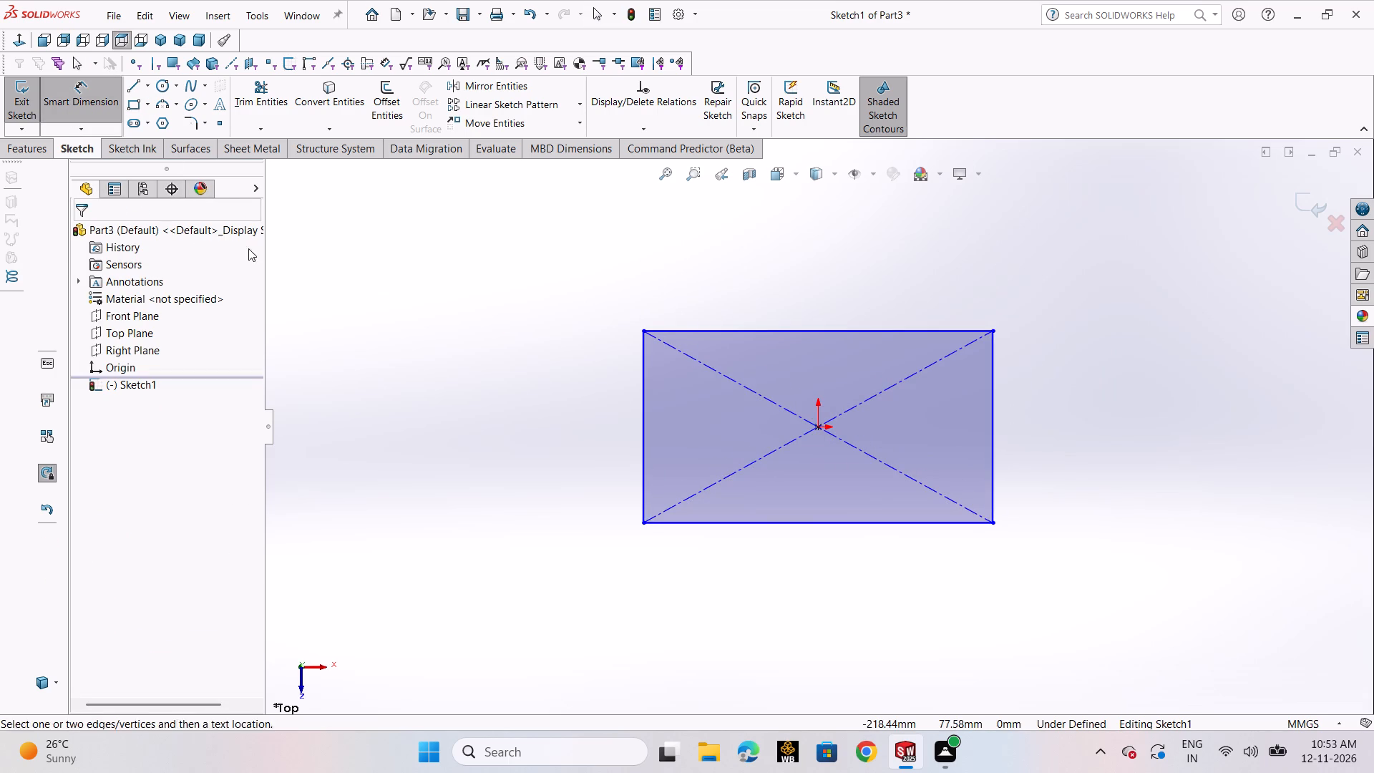
pyautogui.click(994, 413)
pyautogui.click(1056, 418)
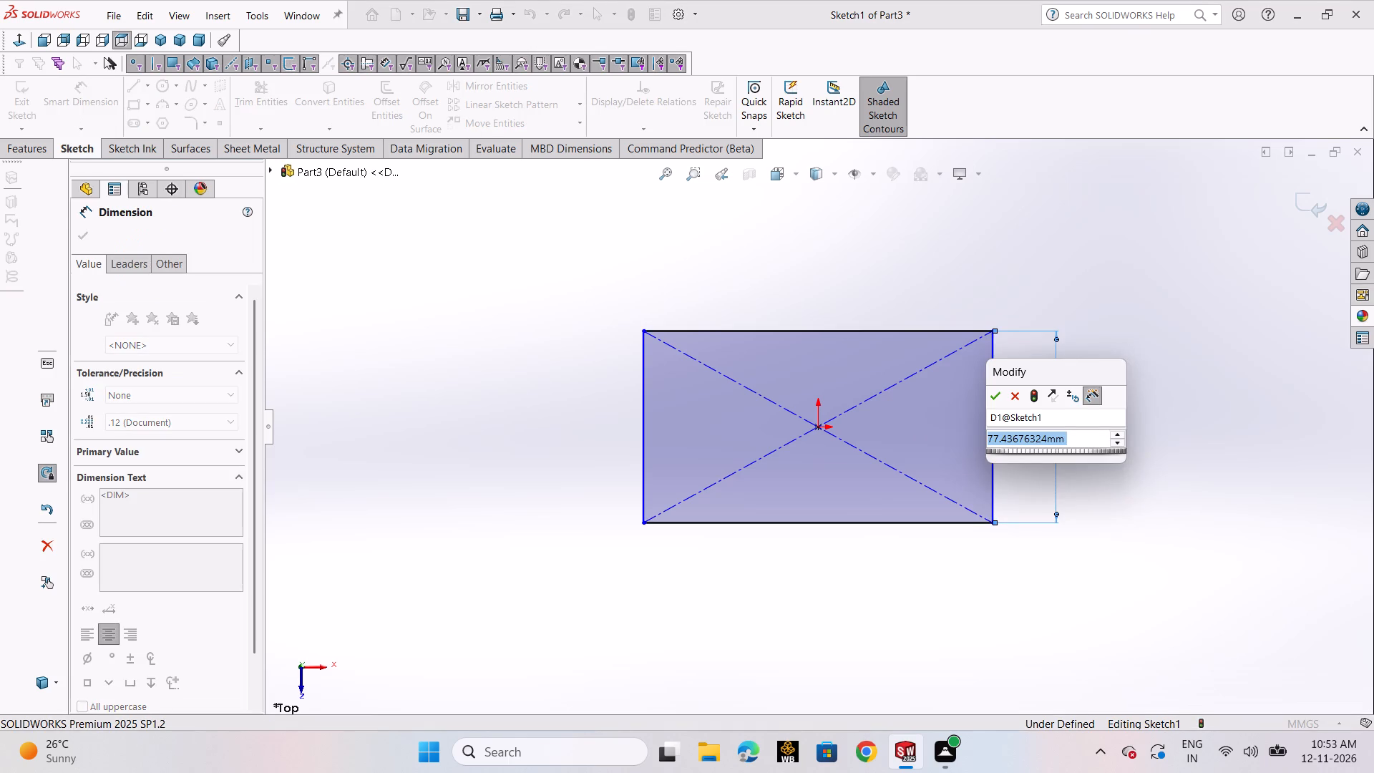
pyautogui.write('80')
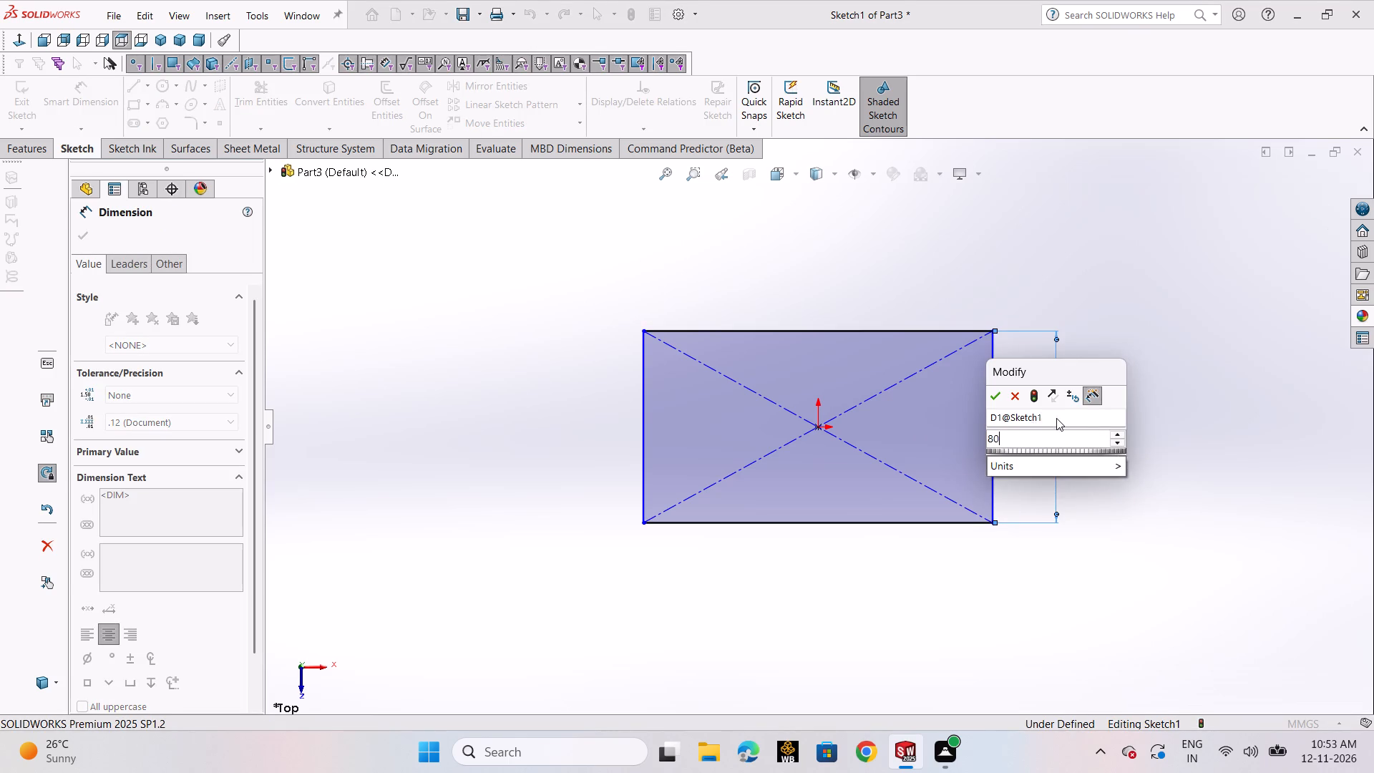
pyautogui.press('Return')
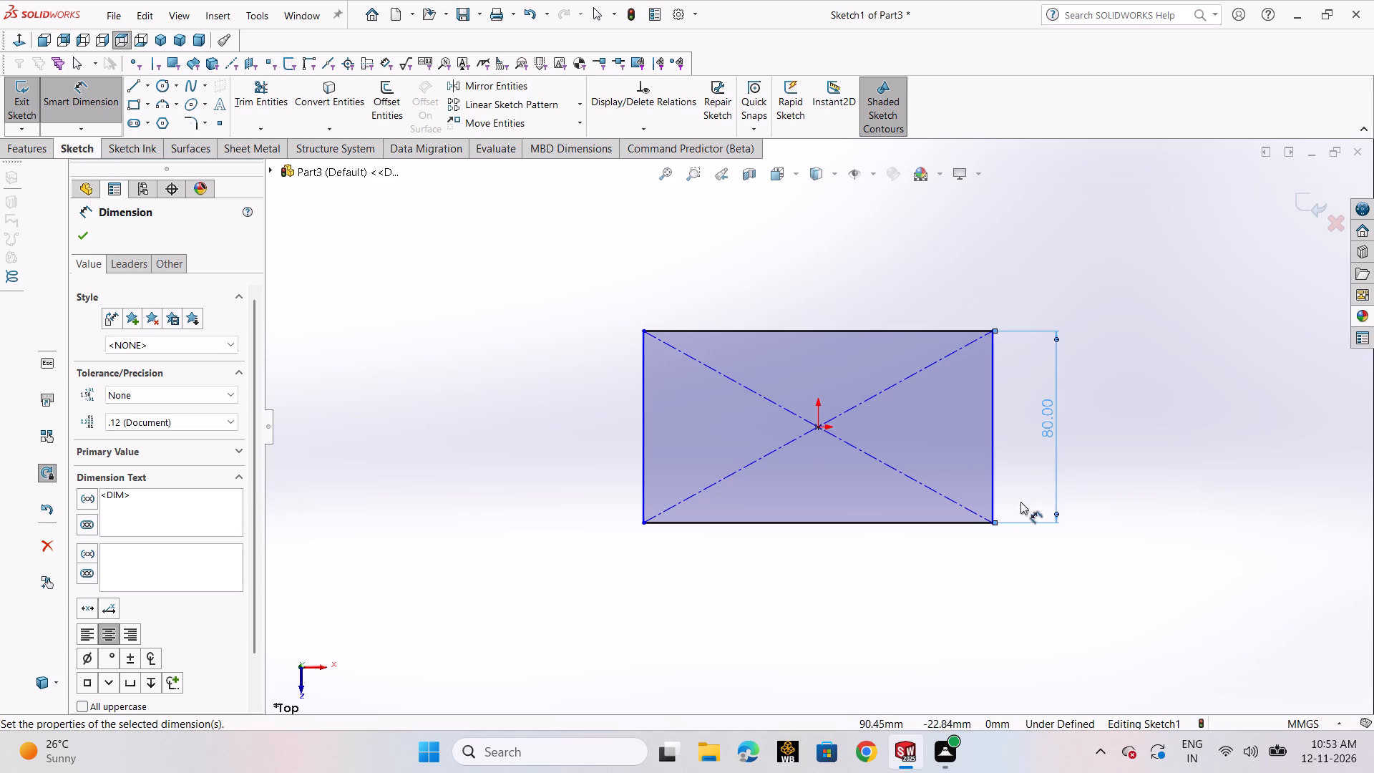
pyautogui.click(929, 526)
pyautogui.click(922, 583)
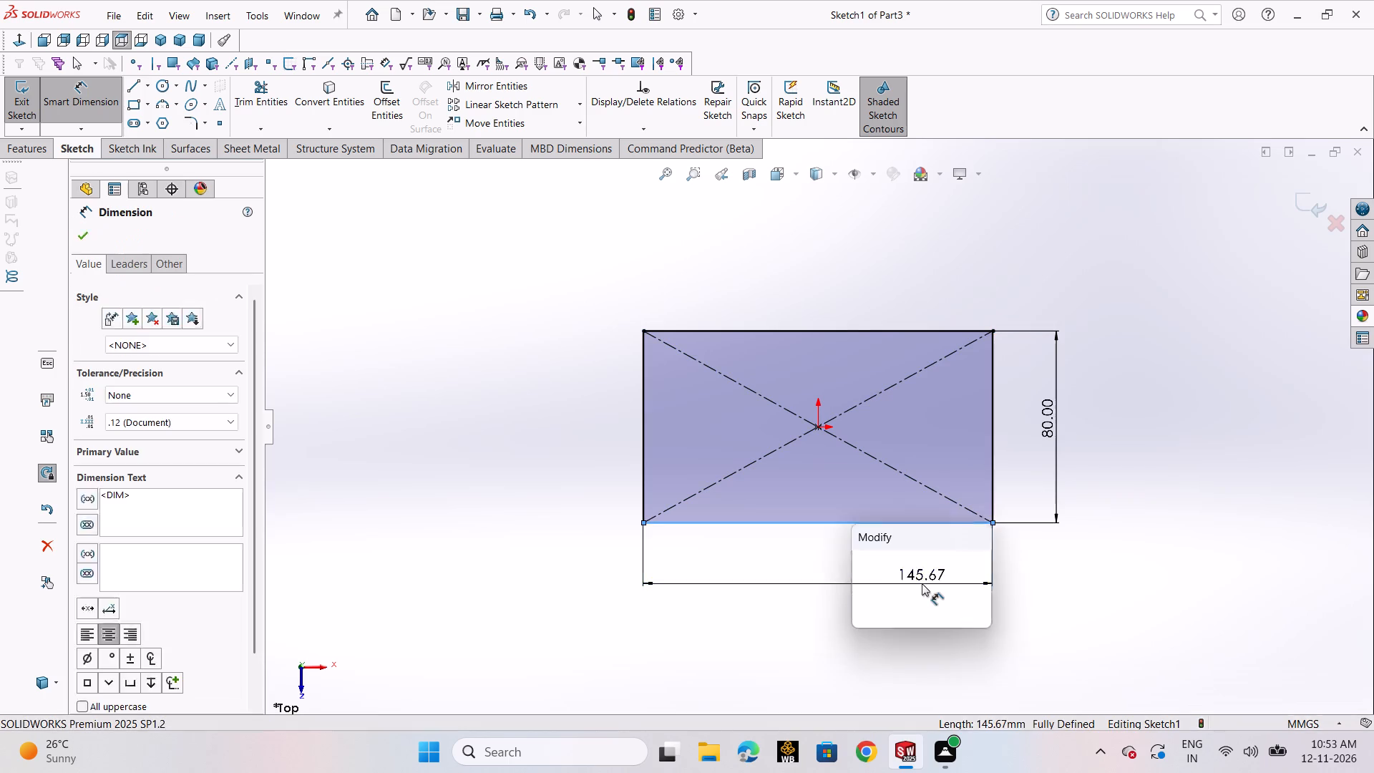
pyautogui.write('40')
pyautogui.press('Return')
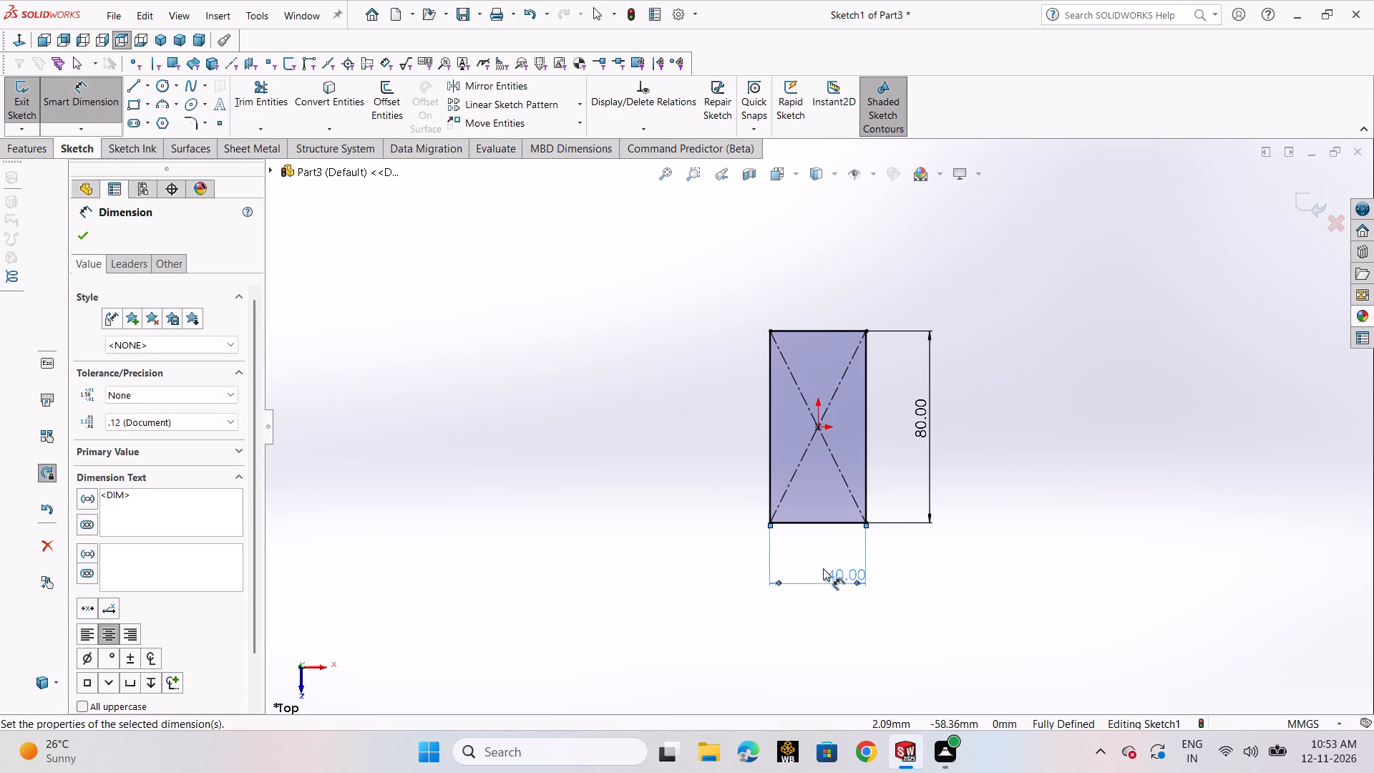
# Change the rectangle's horizontal dimension to 80 mm and finish dimensioning.
pyautogui.doubleClick(843, 578)
pyautogui.write('80')
pyautogui.press('Return')
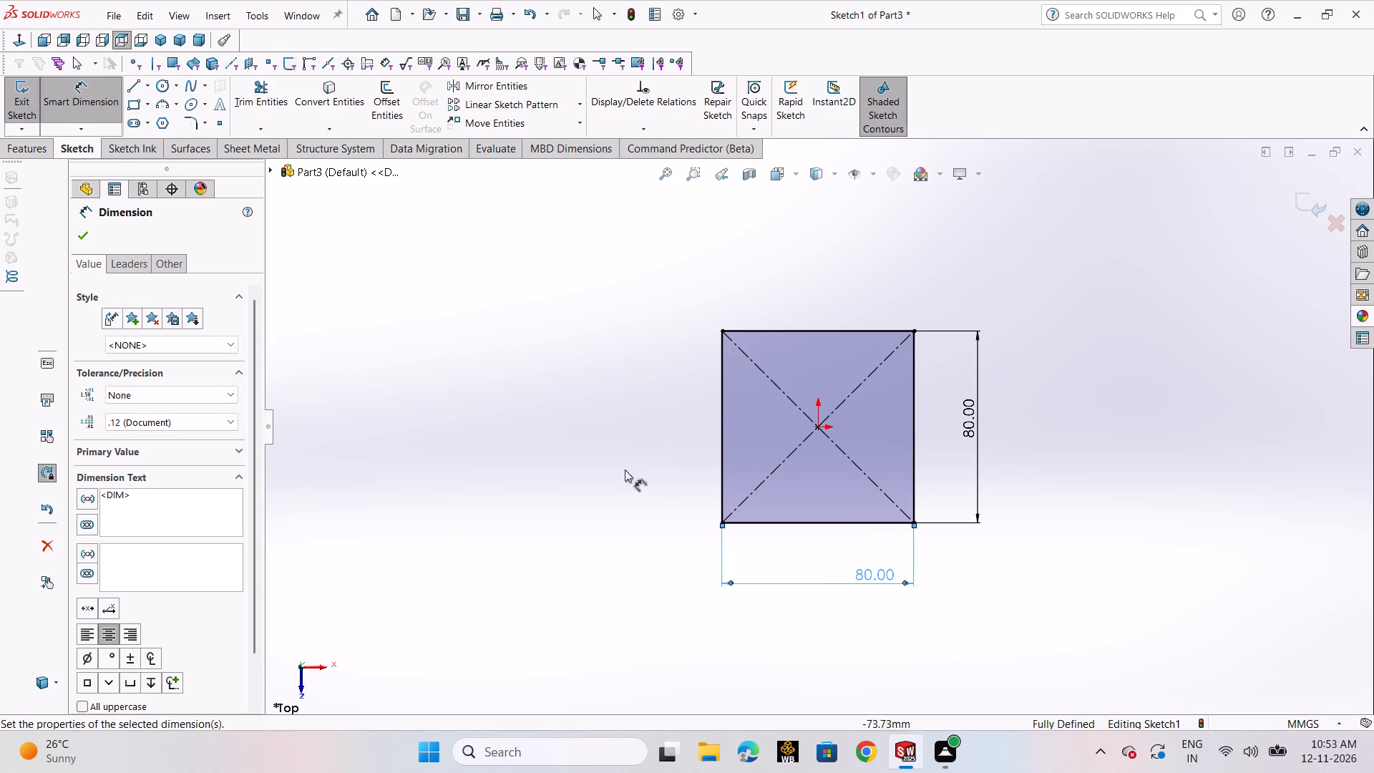
pyautogui.click(84, 242)
pyautogui.click(446, 312)
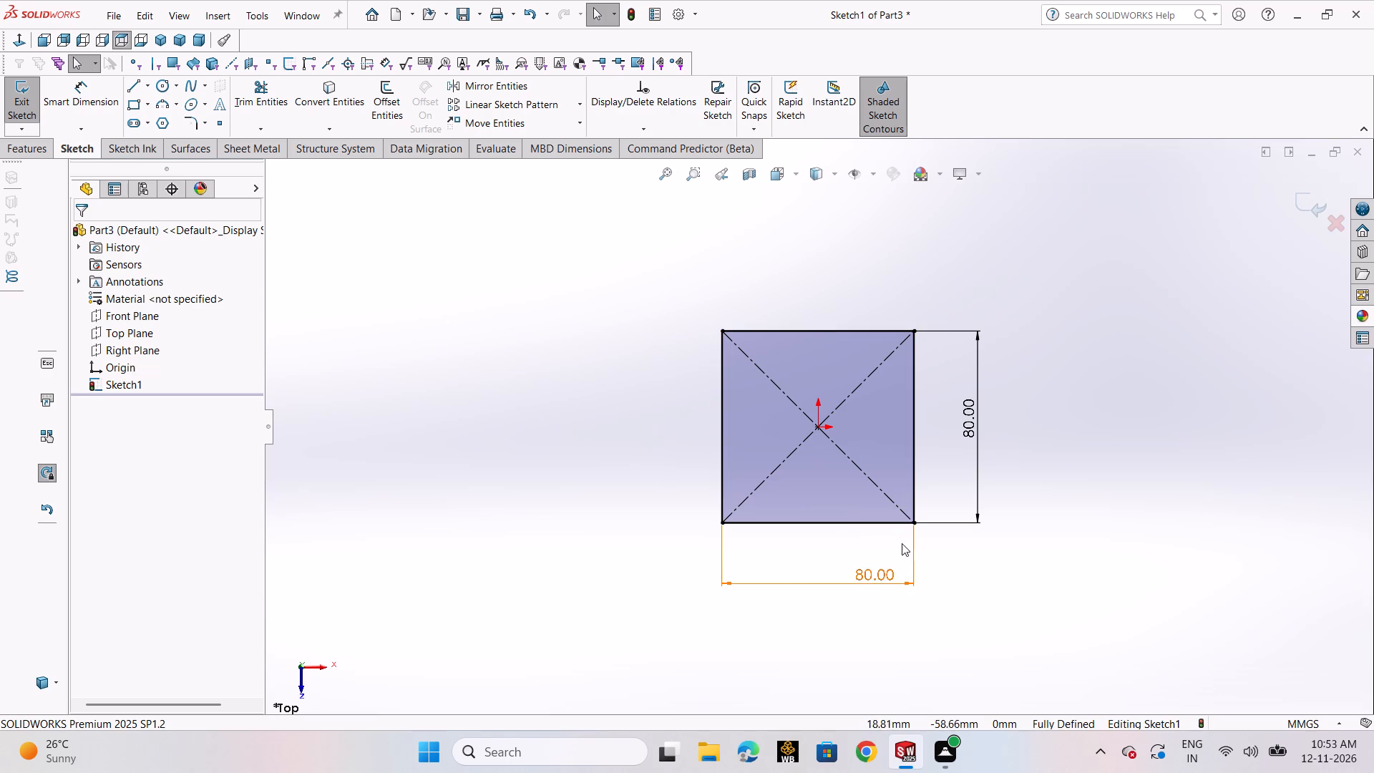
pyautogui.click(1051, 443)
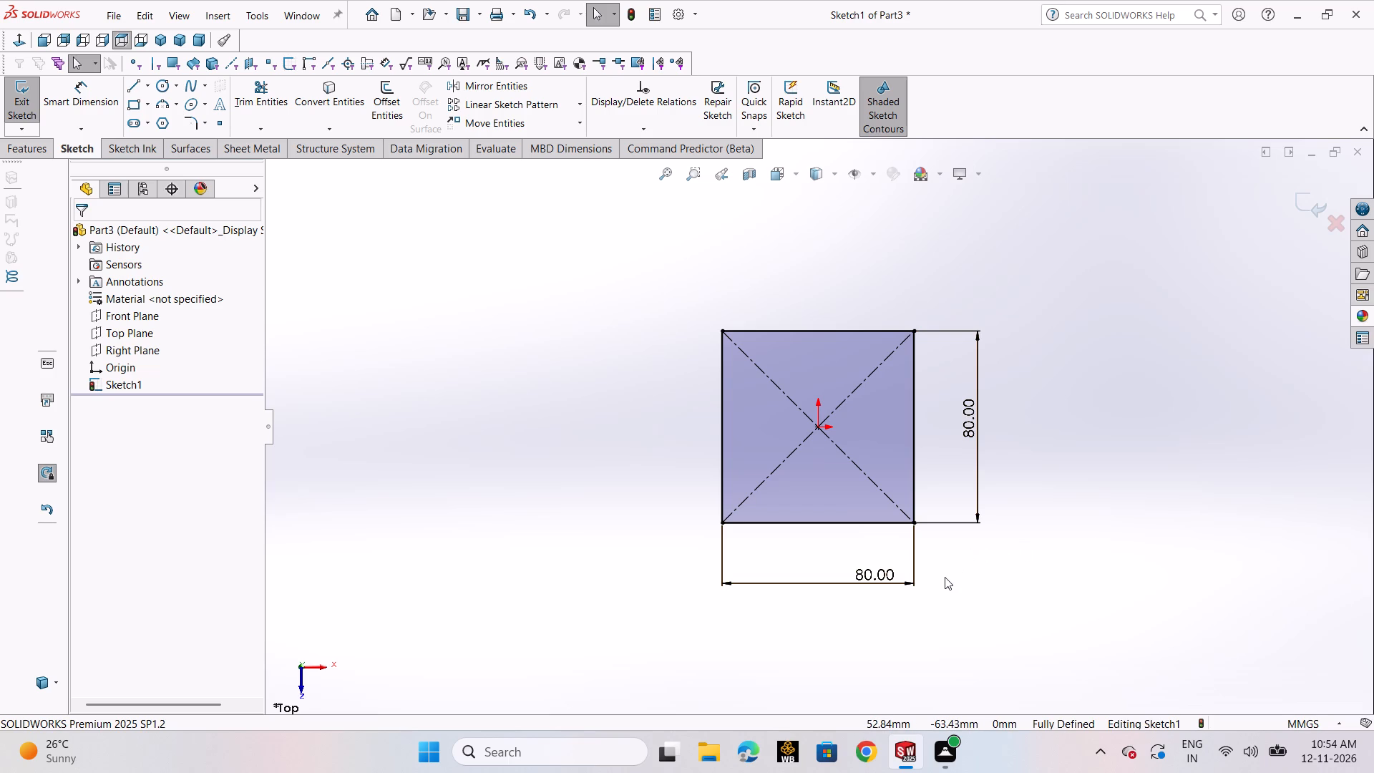
# Exit the sketch and extrude the square 18 mm using the Mid Plane end condition.
pyautogui.scroll(-1, 929, 554)
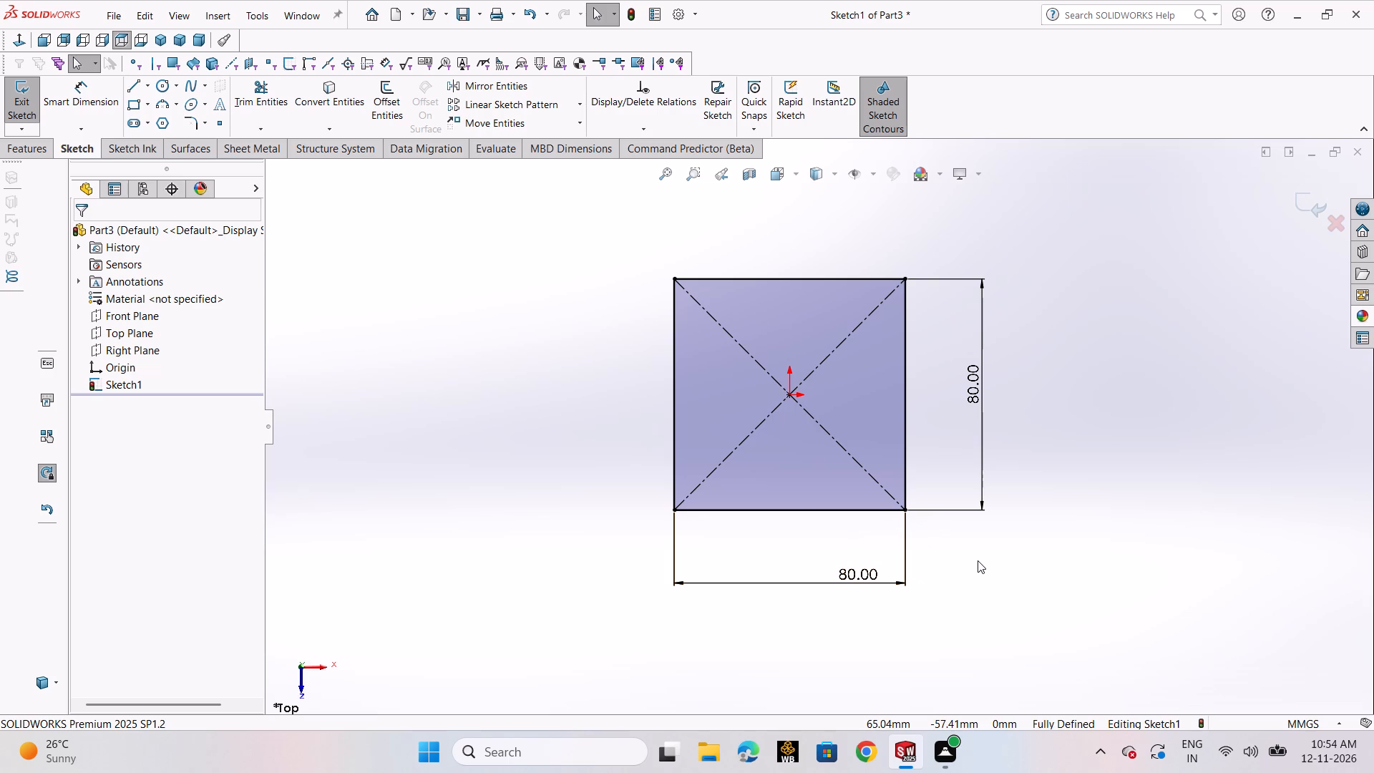
pyautogui.click(28, 101)
pyautogui.click(28, 101)
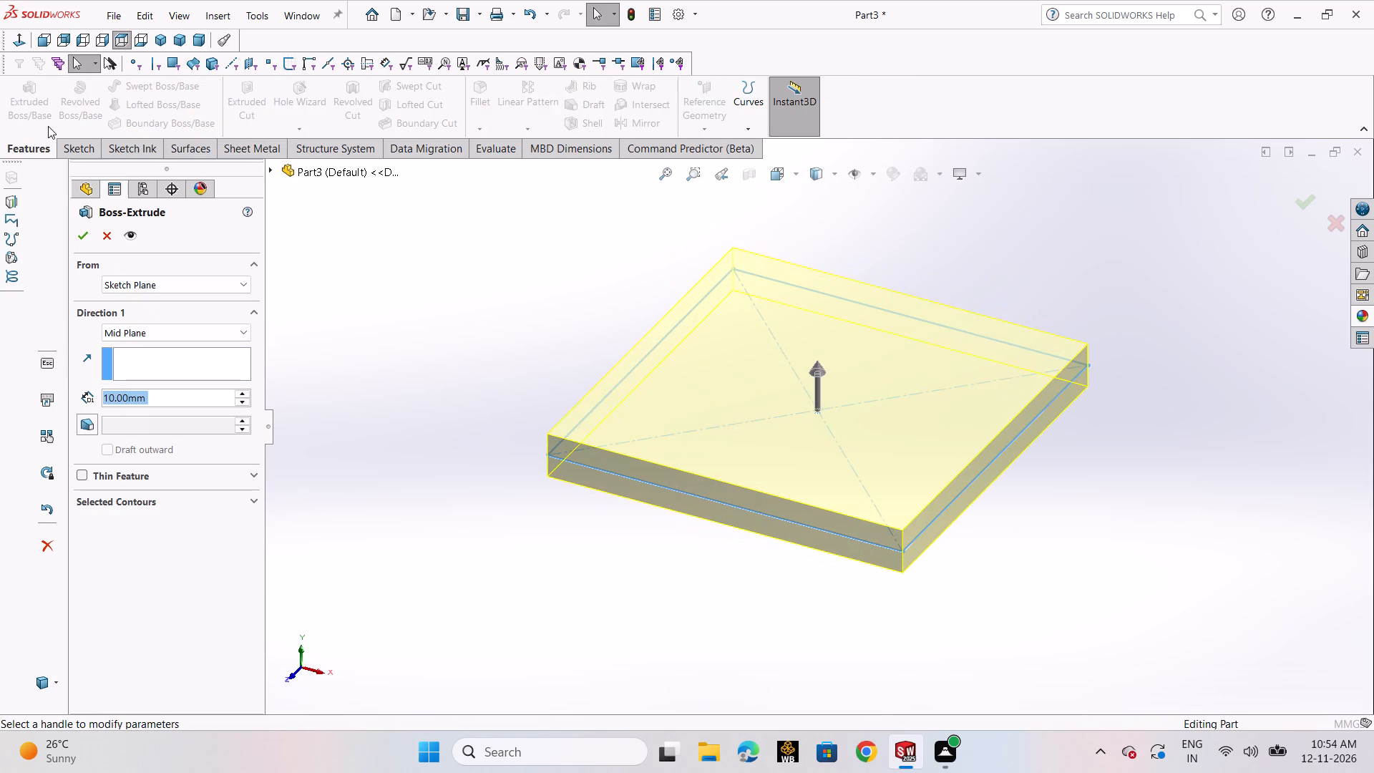
pyautogui.write('18')
pyautogui.press('Return')
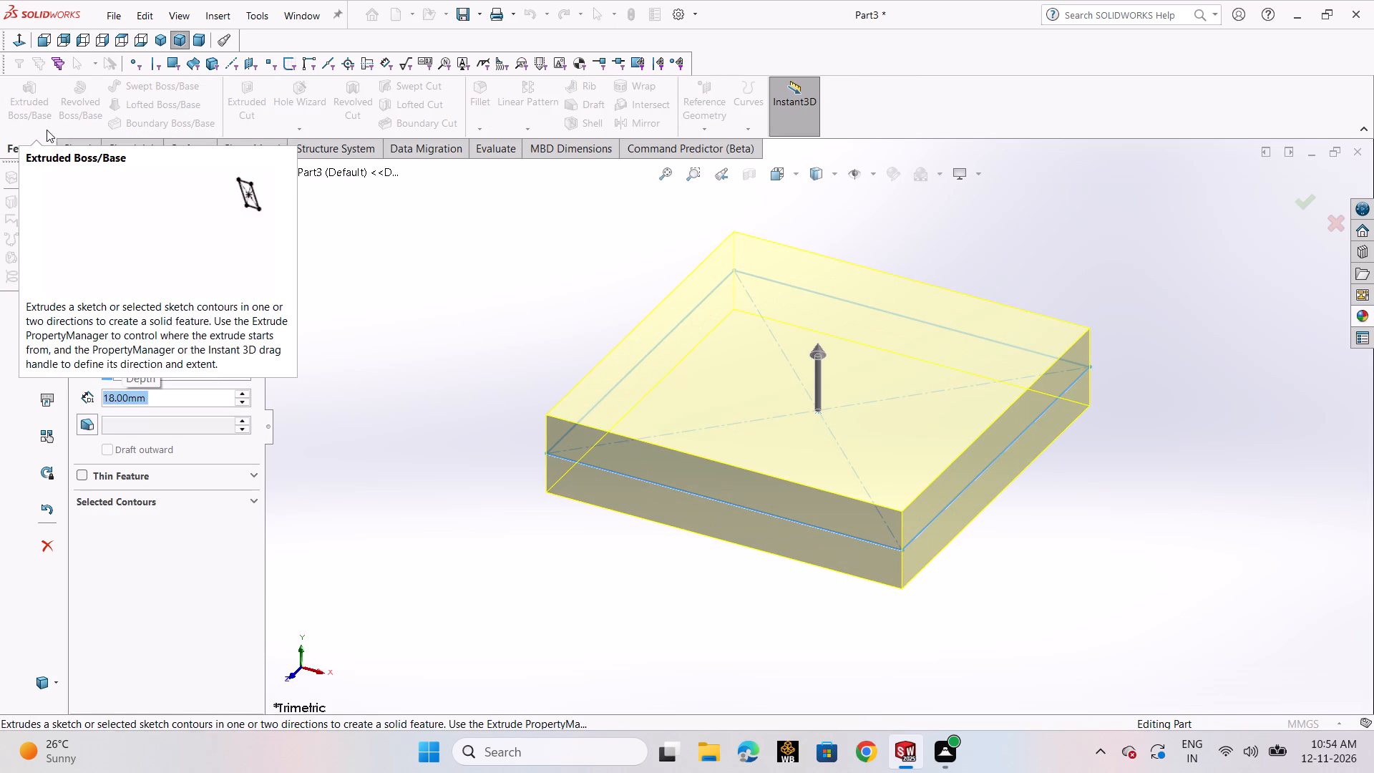
pyautogui.click(86, 238)
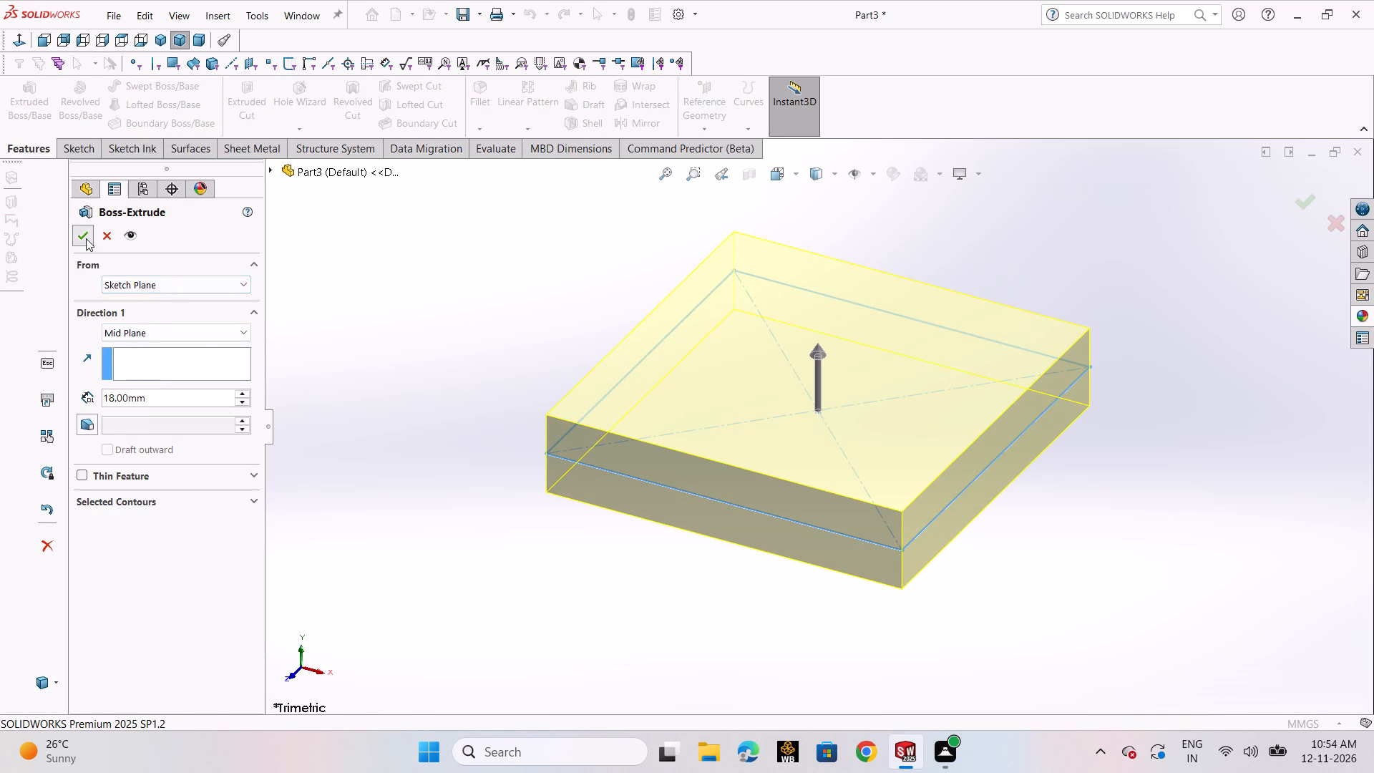
pyautogui.click(416, 324)
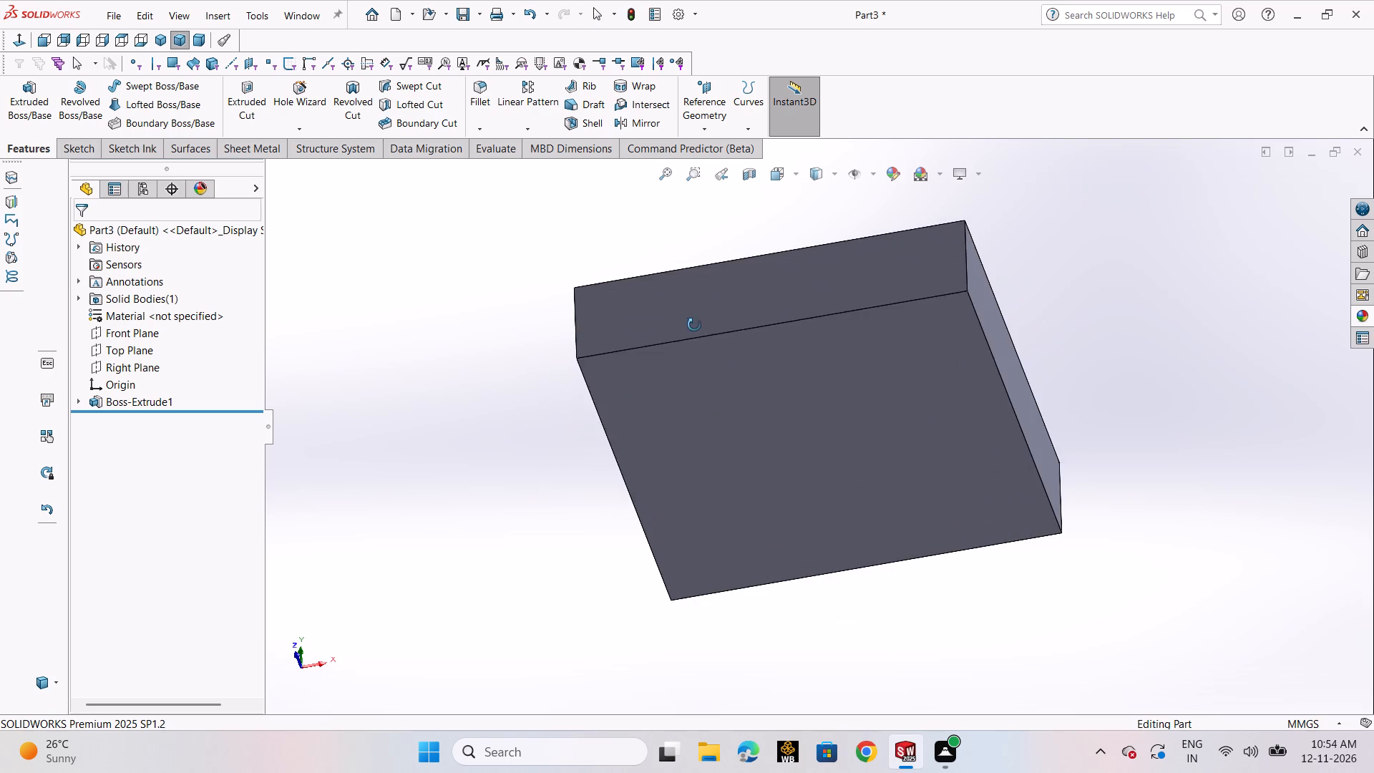
# Shell the block to a 1 mm wall thickness with its bottom face removed, with the preview shown.
pyautogui.click(725, 429)
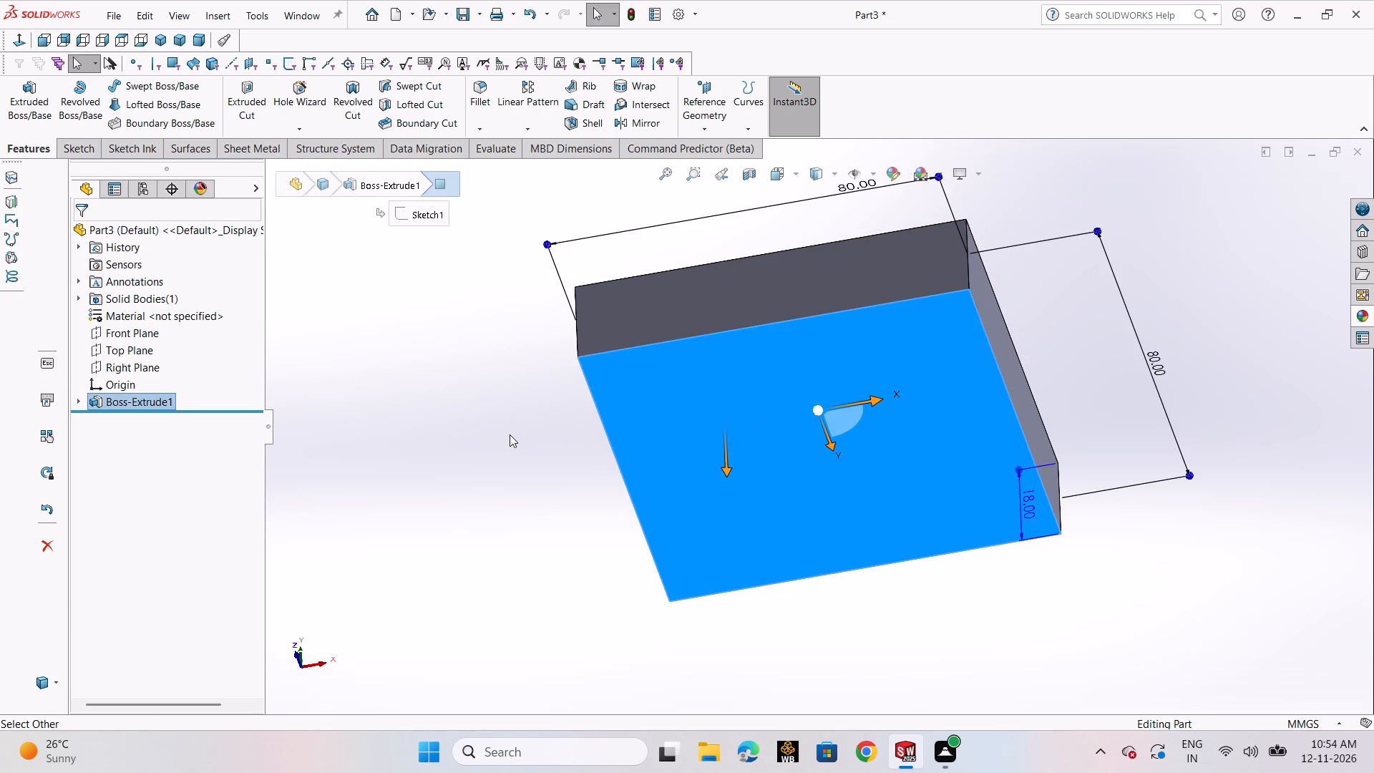
pyautogui.click(510, 434)
pyautogui.hotkey('ctrl', '7')
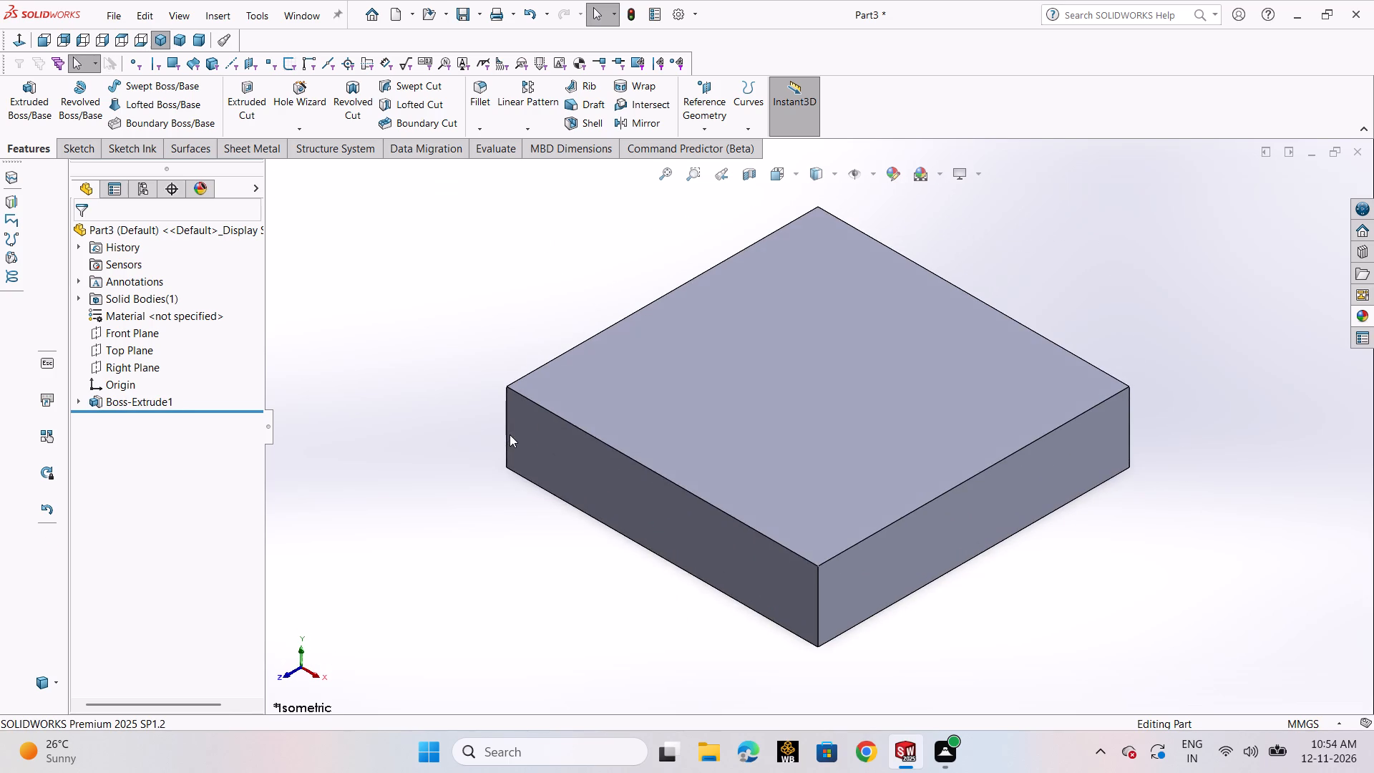
pyautogui.moveTo(986, 590); pyautogui.dragTo(962, 439, button='middle')
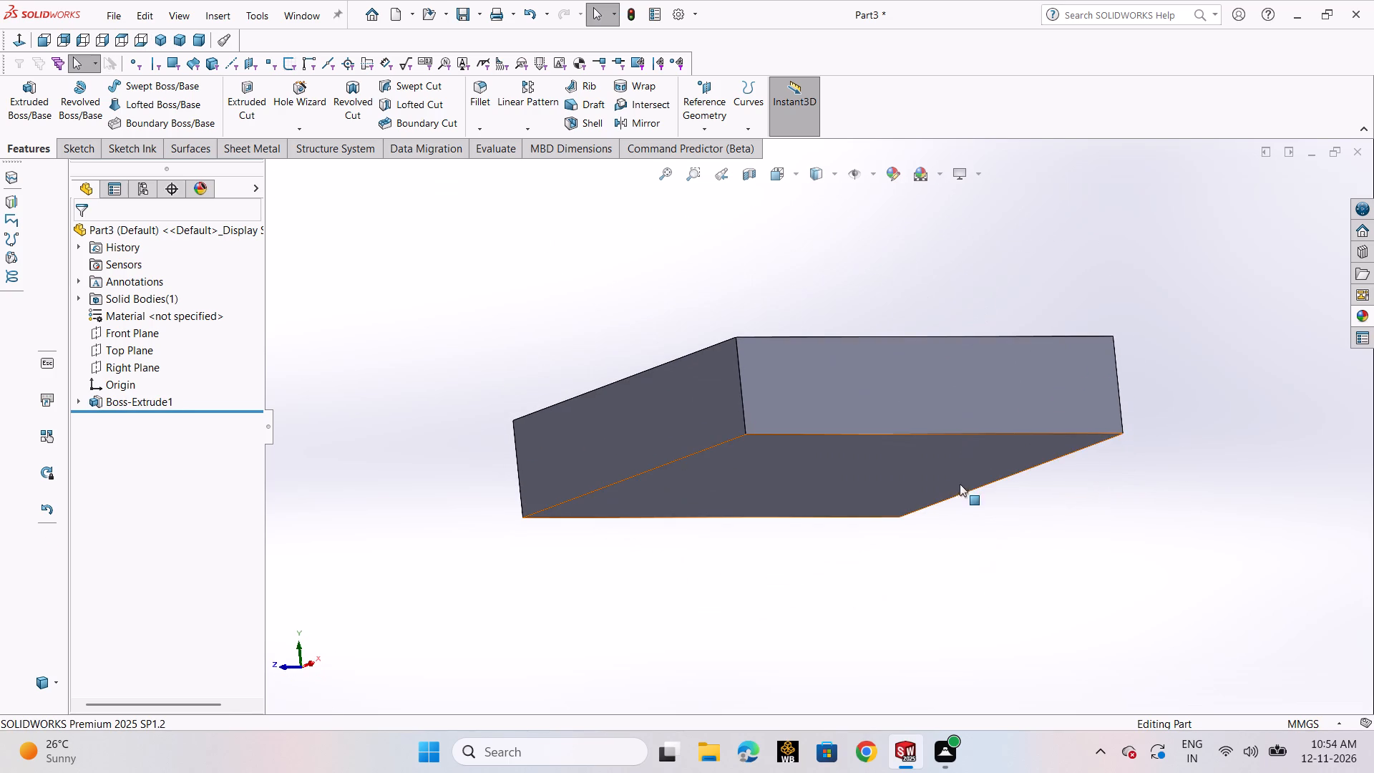
pyautogui.click(957, 465)
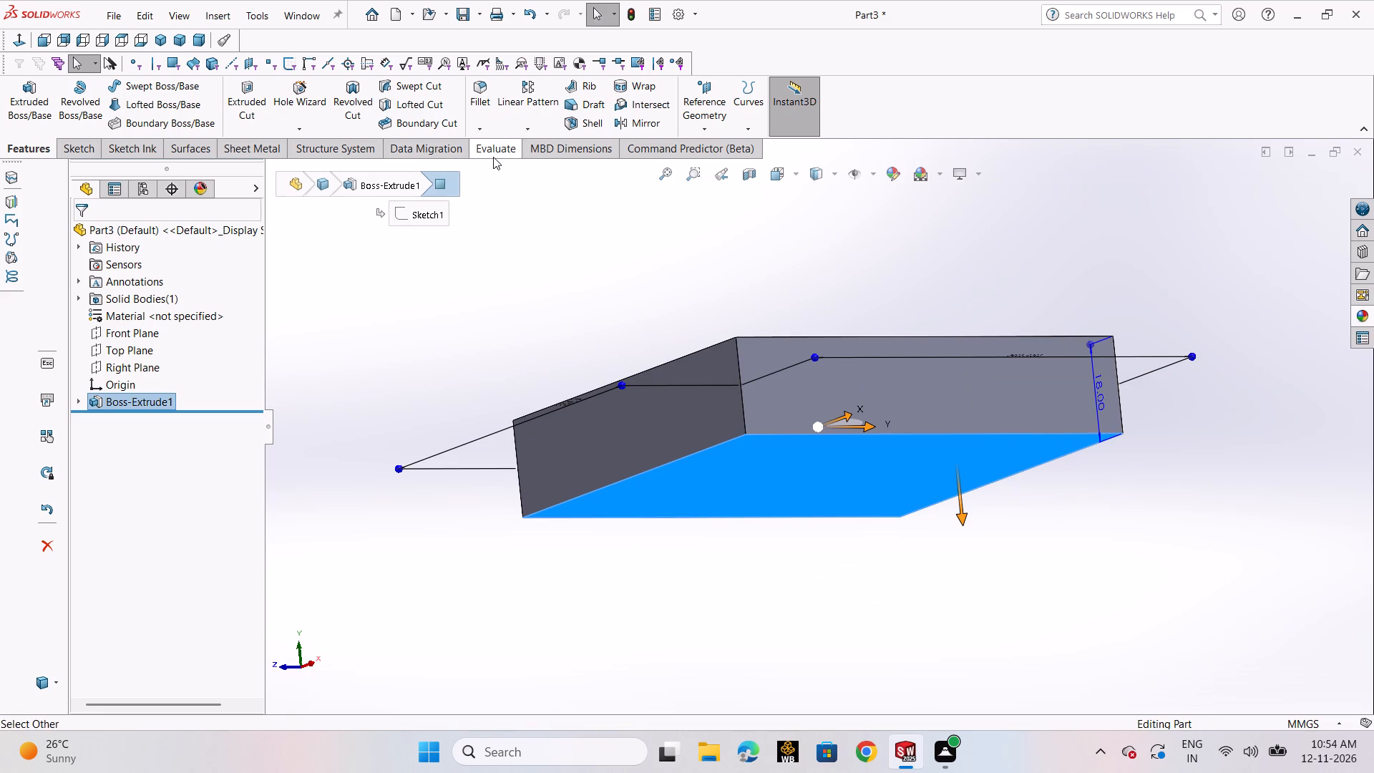
pyautogui.click(590, 115)
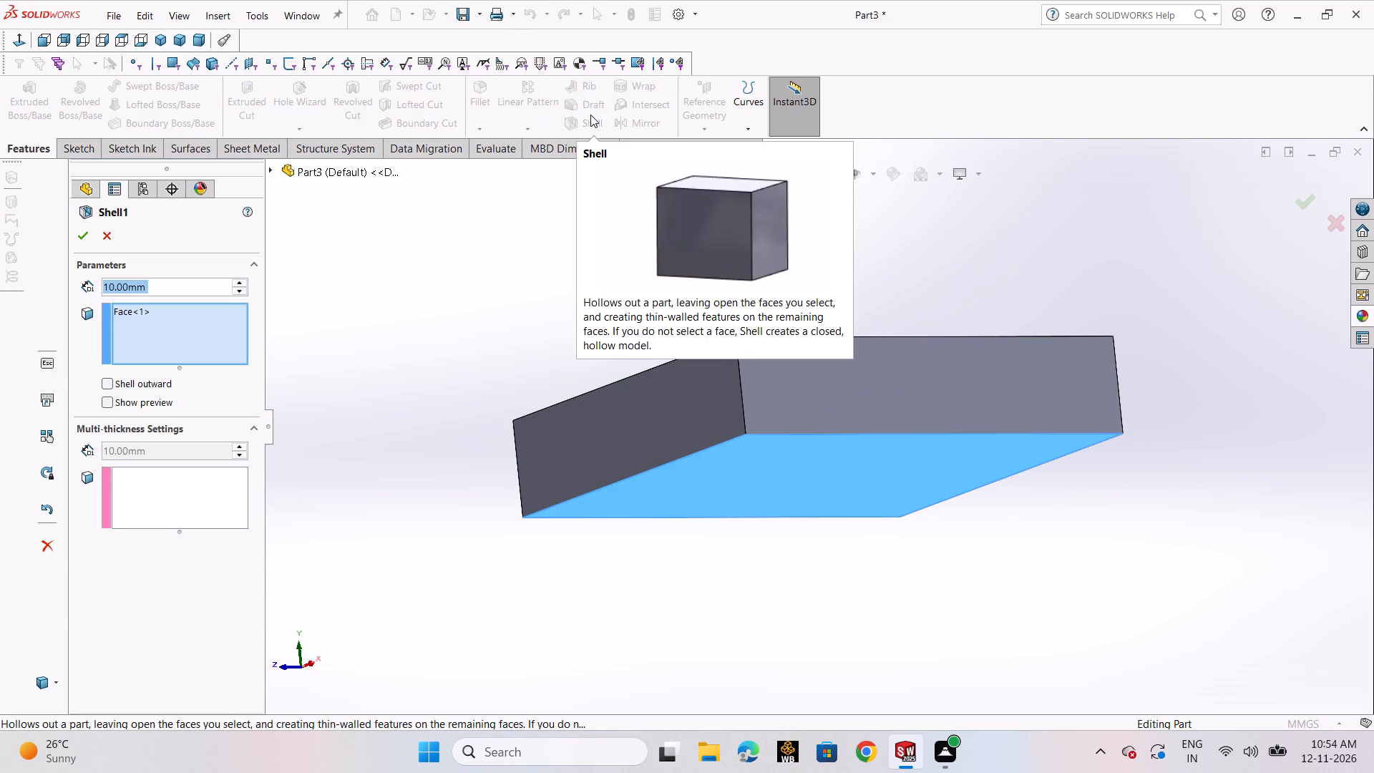
pyautogui.press('1')
pyautogui.press('Return')
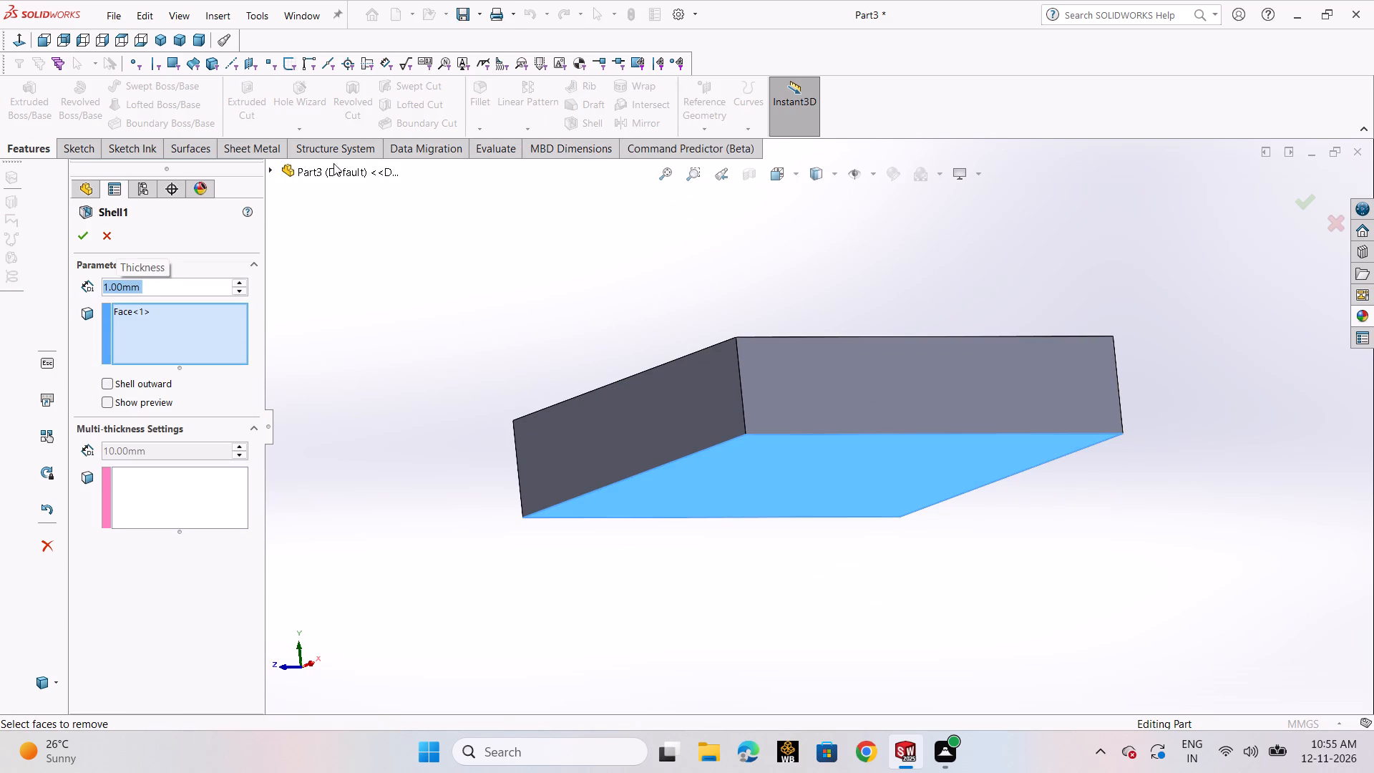
pyautogui.click(102, 407)
pyautogui.click(84, 248)
pyautogui.click(82, 238)
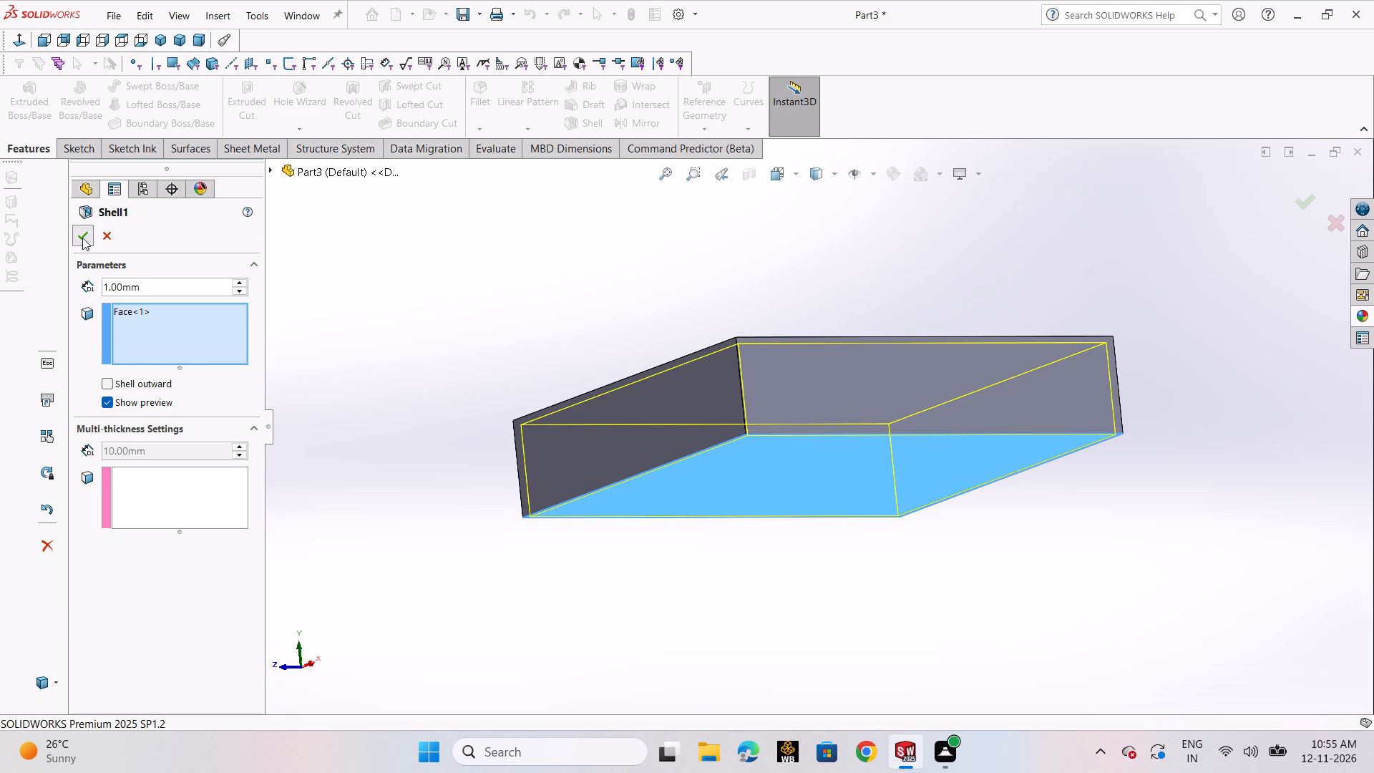
pyautogui.click(399, 357)
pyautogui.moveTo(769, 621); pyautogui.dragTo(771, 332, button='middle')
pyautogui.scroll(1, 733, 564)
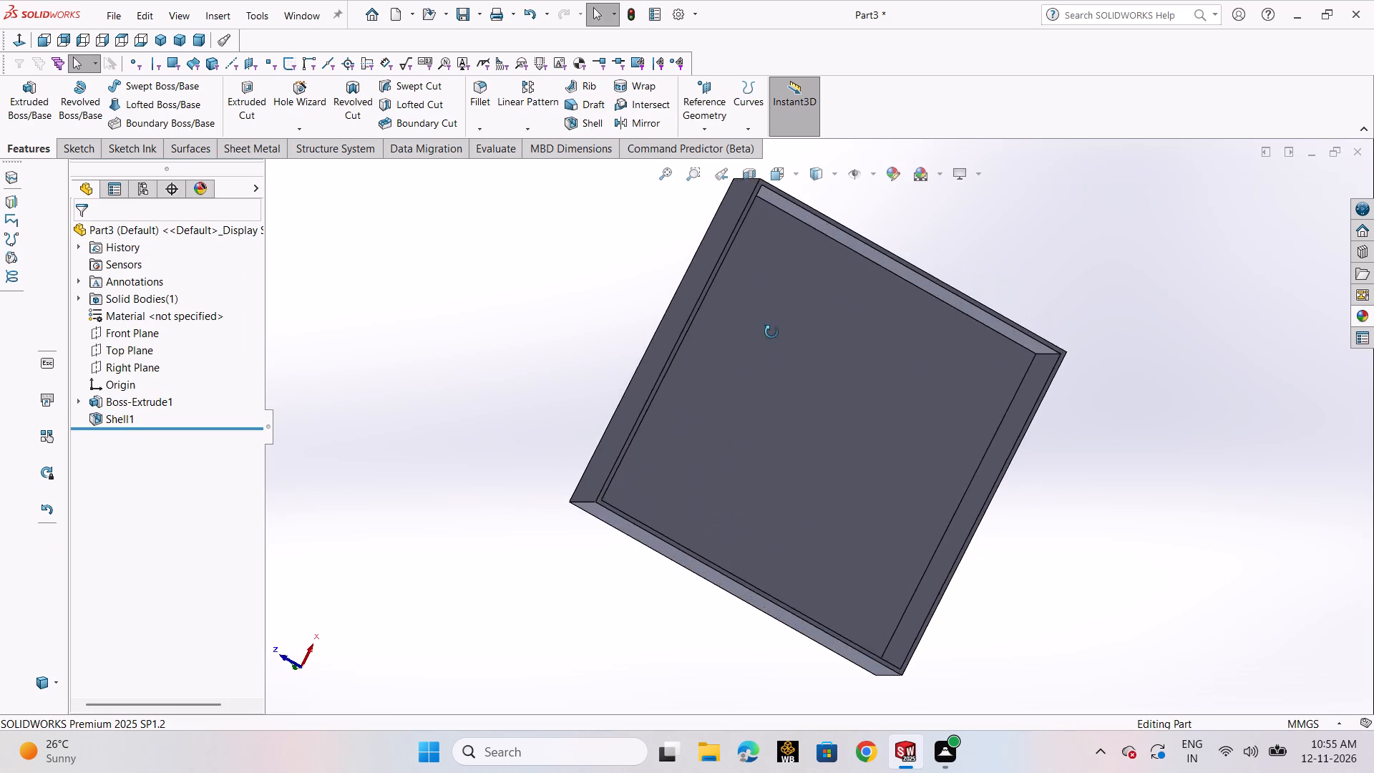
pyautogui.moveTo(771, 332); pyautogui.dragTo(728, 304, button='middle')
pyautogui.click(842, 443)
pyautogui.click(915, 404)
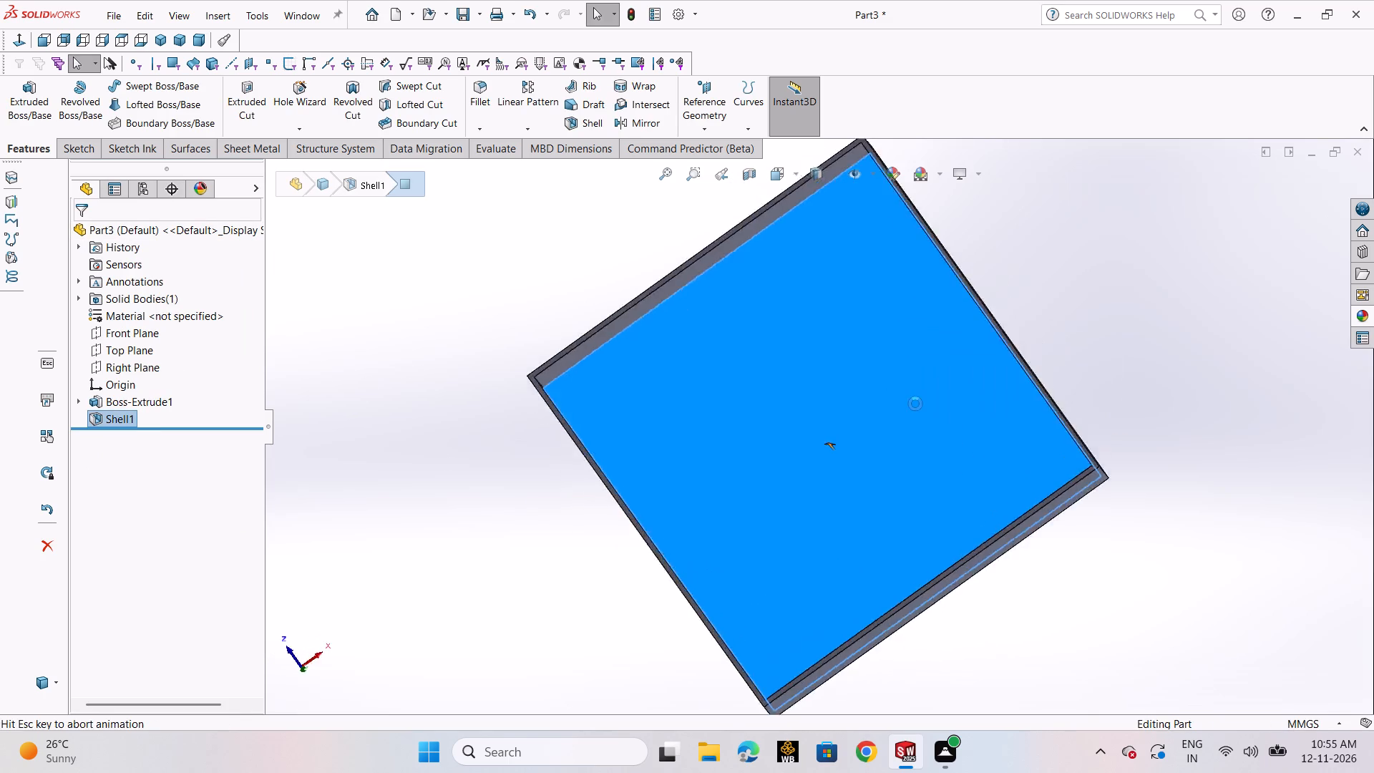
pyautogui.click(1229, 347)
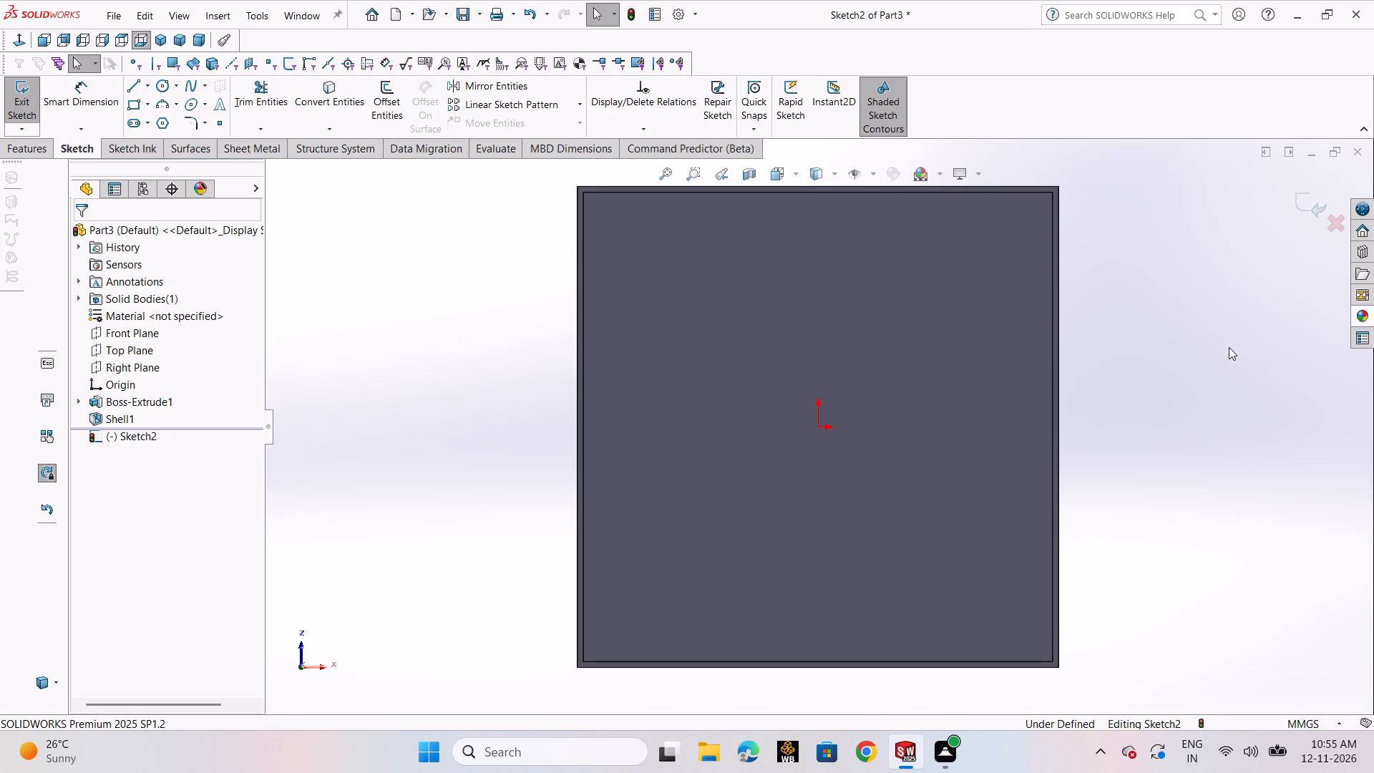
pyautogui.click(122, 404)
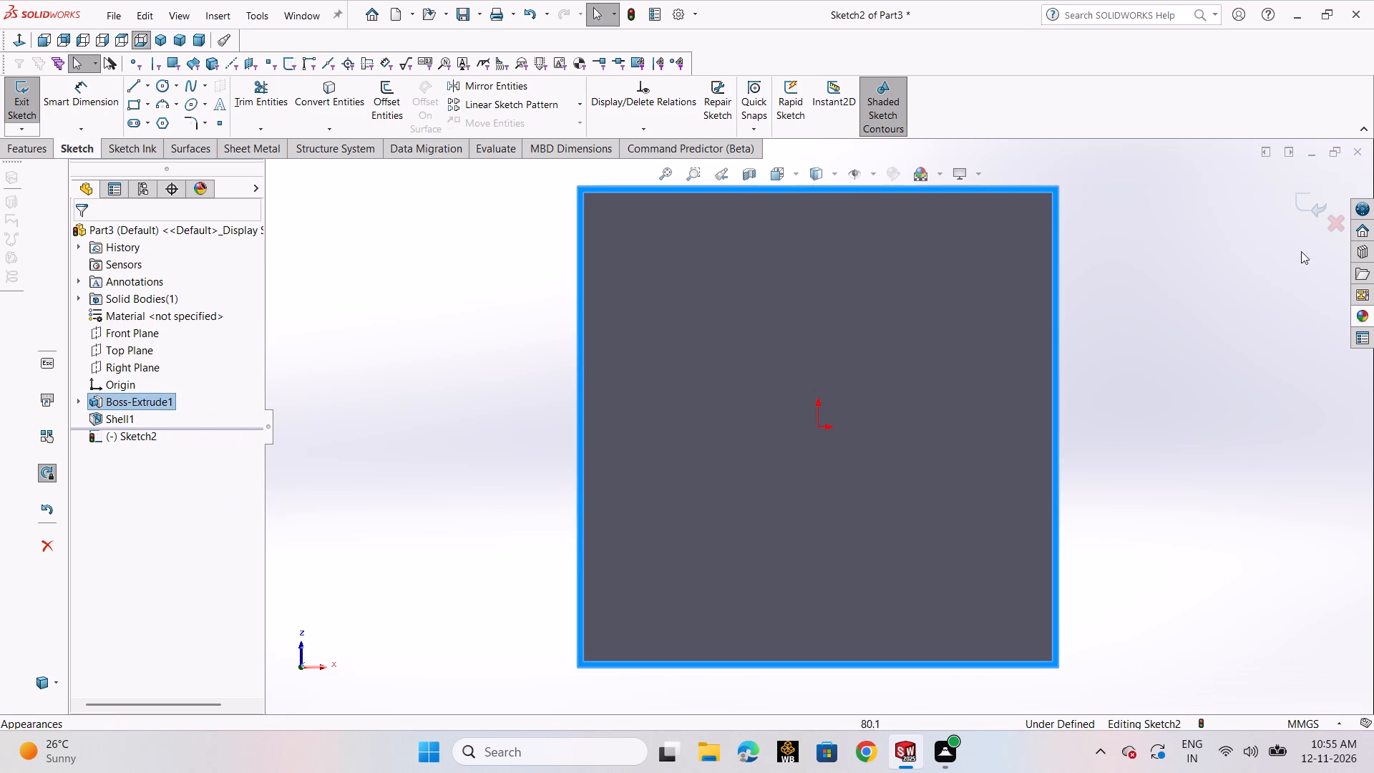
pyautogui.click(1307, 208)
# Edit the base extrusion and set its mid-plane depth to 12 mm.
pyautogui.click(153, 396)
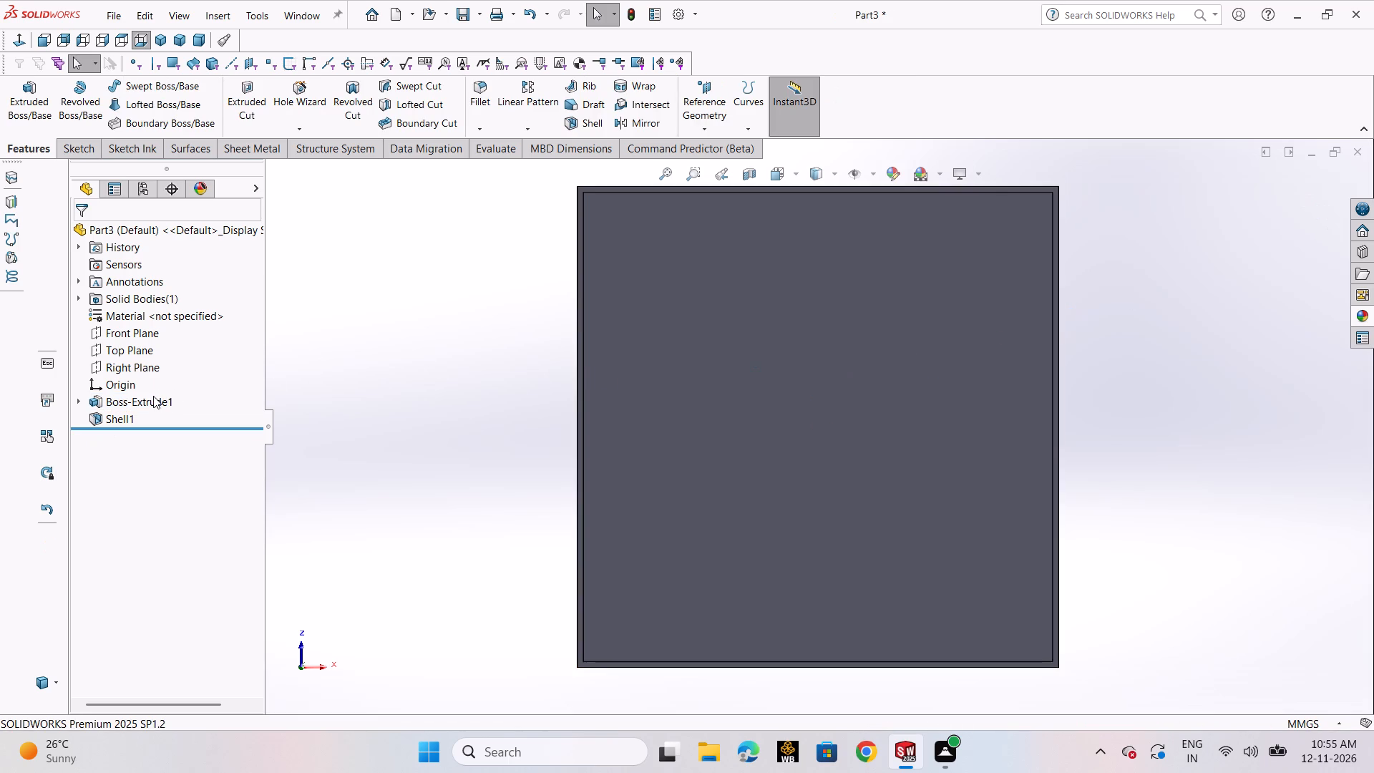
pyautogui.click(180, 346)
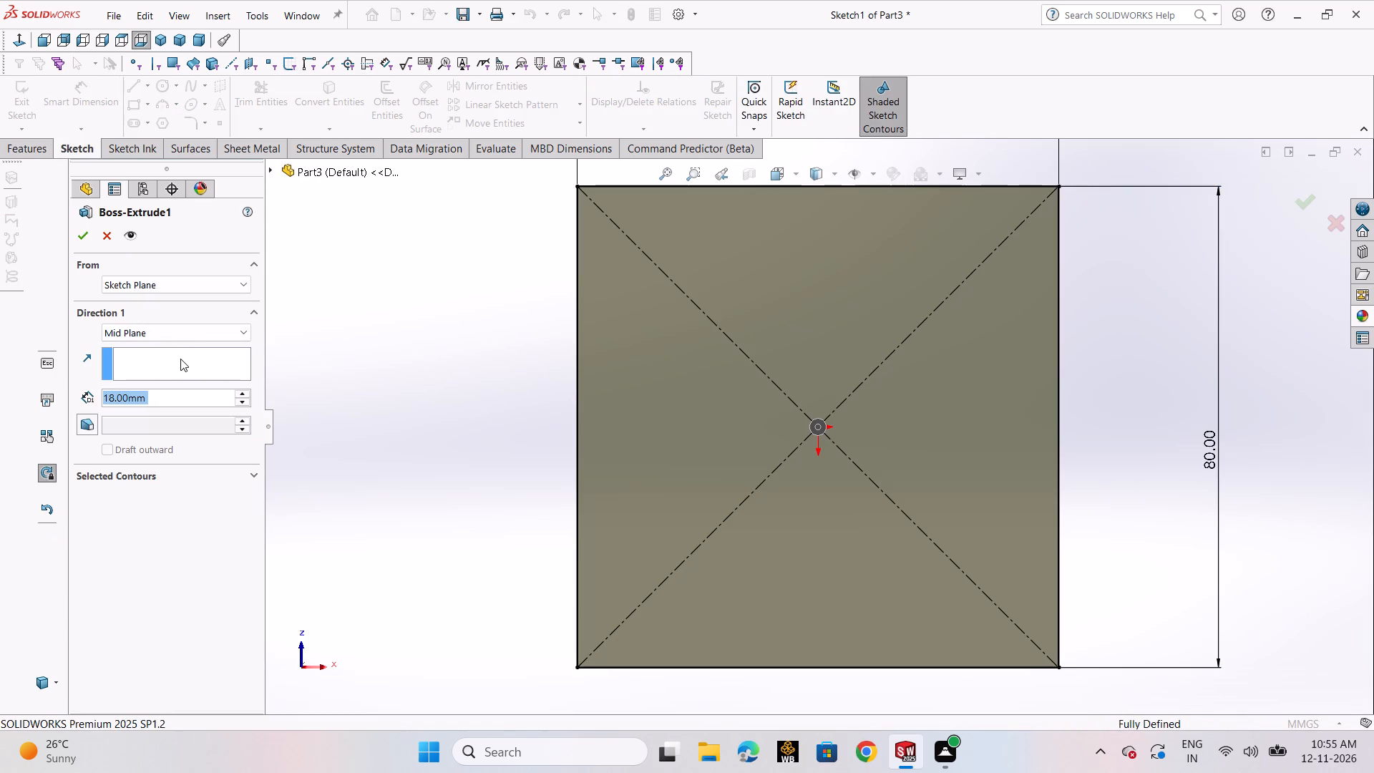
pyautogui.write('12')
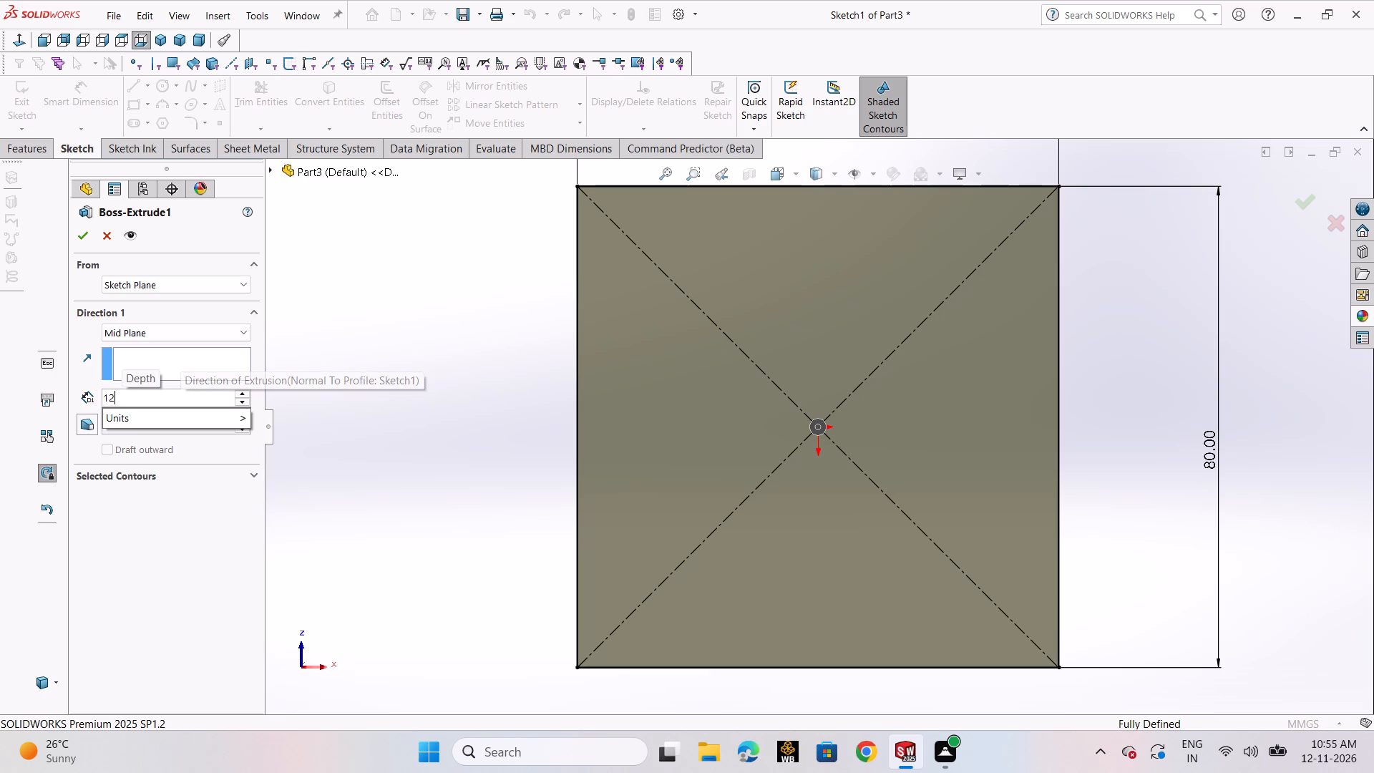
pyautogui.click(78, 239)
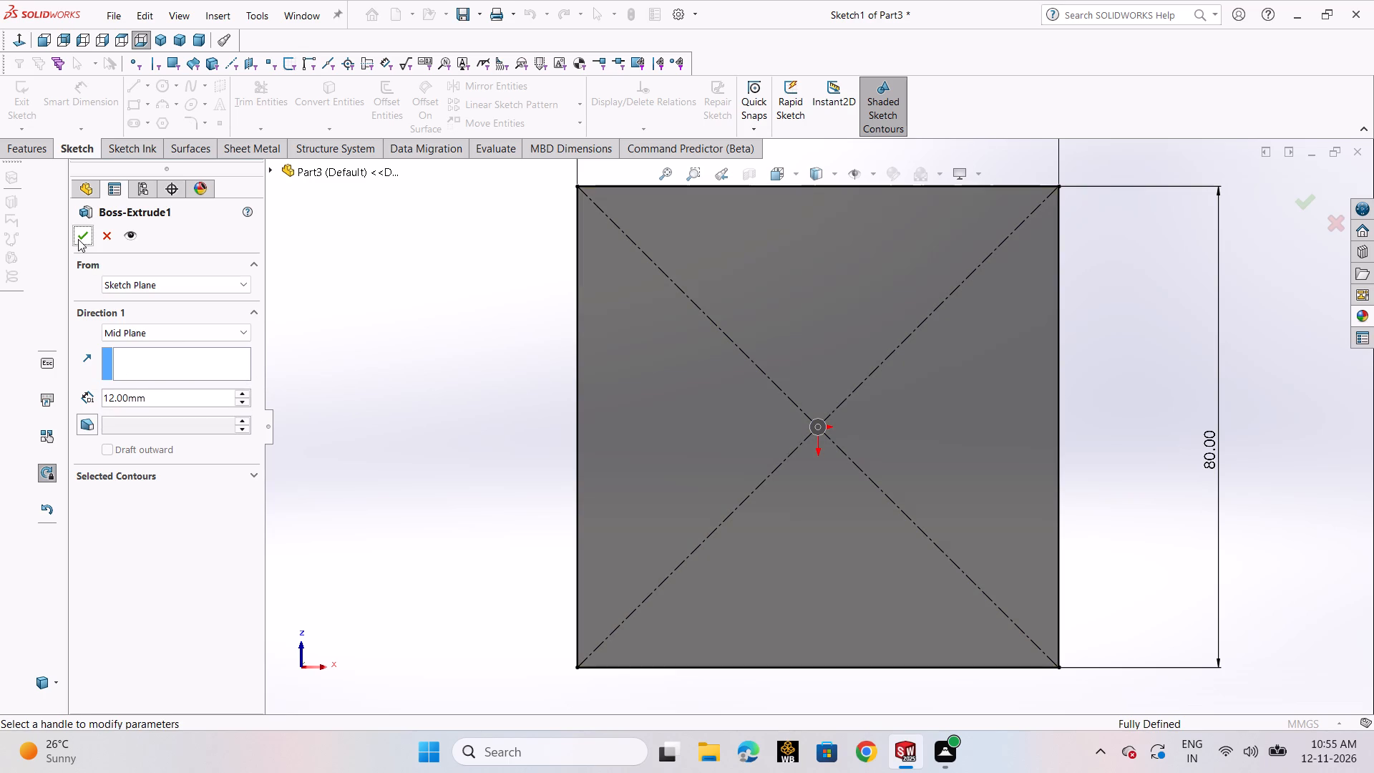
# Apply the edited depth to the base extrusion.
pyautogui.click(82, 239)
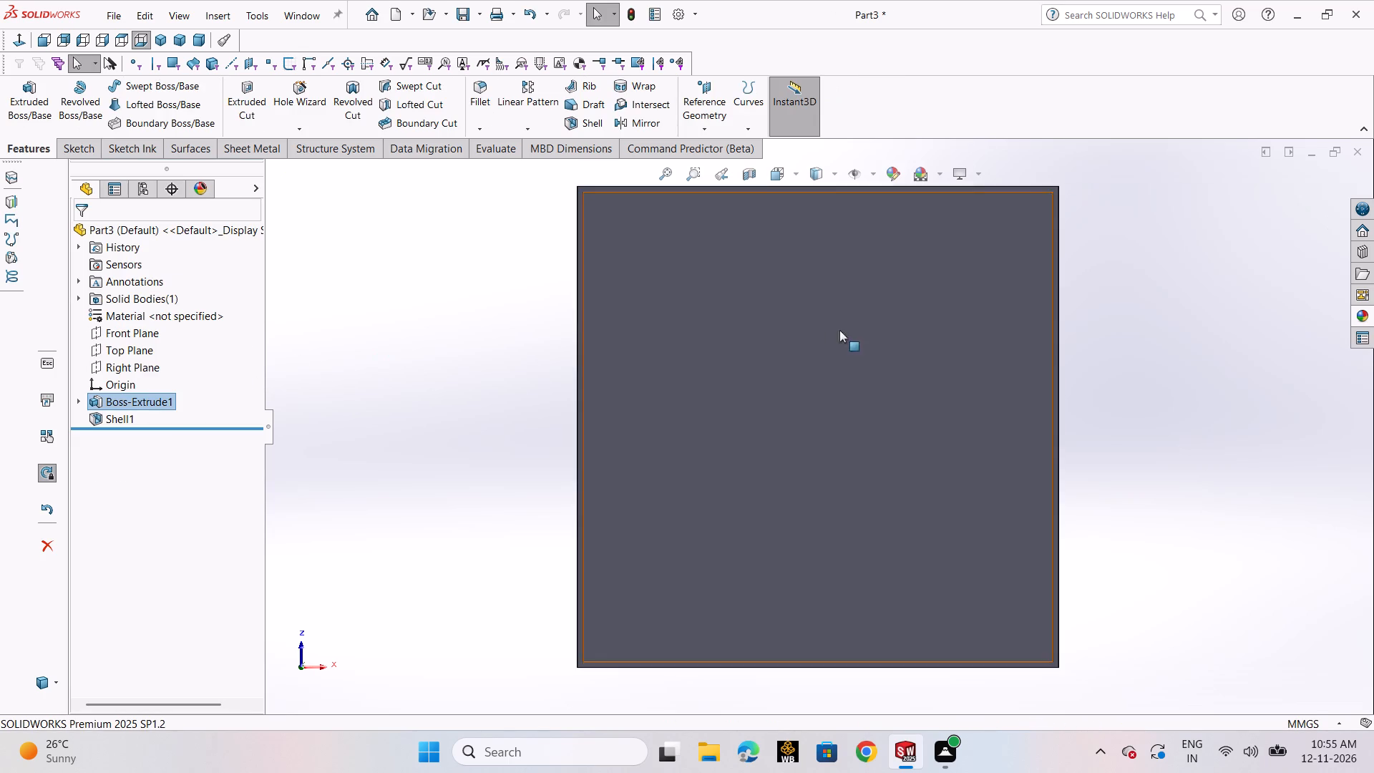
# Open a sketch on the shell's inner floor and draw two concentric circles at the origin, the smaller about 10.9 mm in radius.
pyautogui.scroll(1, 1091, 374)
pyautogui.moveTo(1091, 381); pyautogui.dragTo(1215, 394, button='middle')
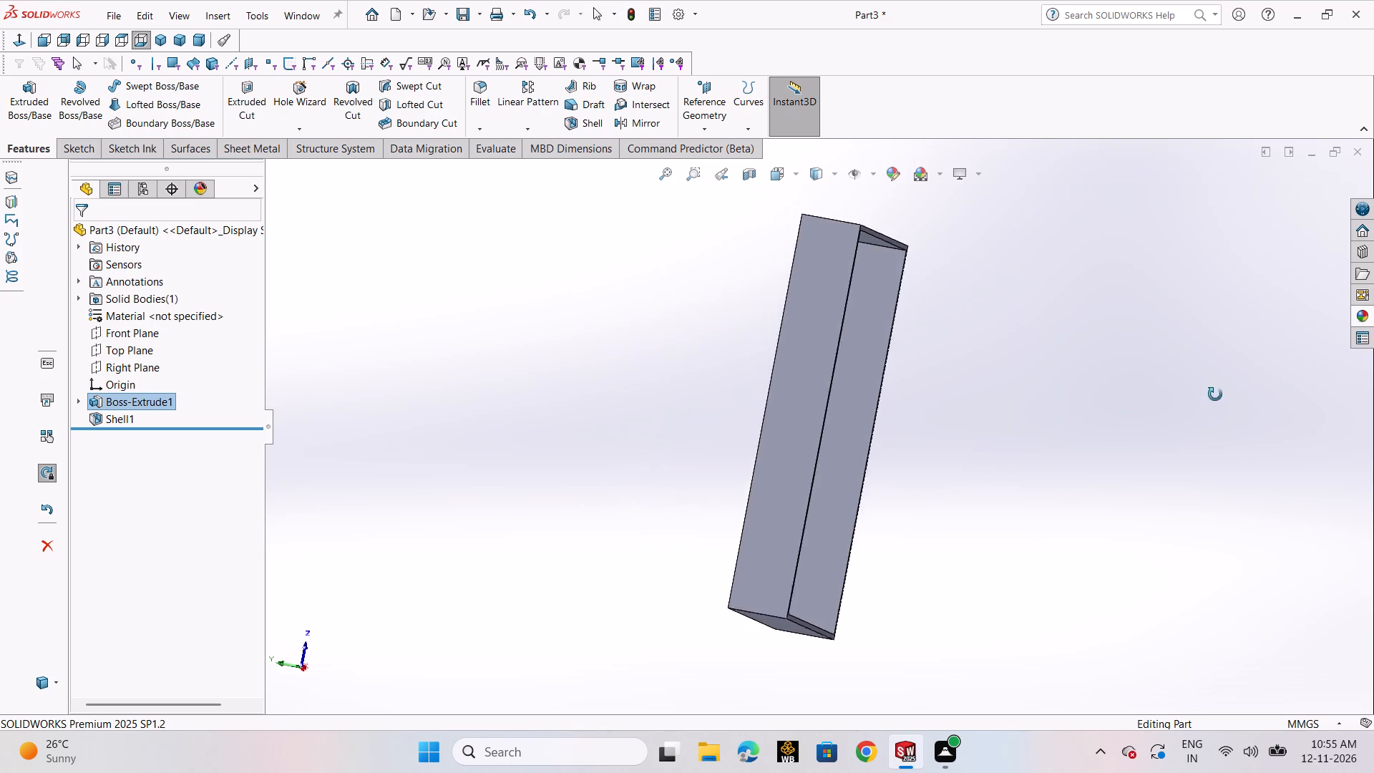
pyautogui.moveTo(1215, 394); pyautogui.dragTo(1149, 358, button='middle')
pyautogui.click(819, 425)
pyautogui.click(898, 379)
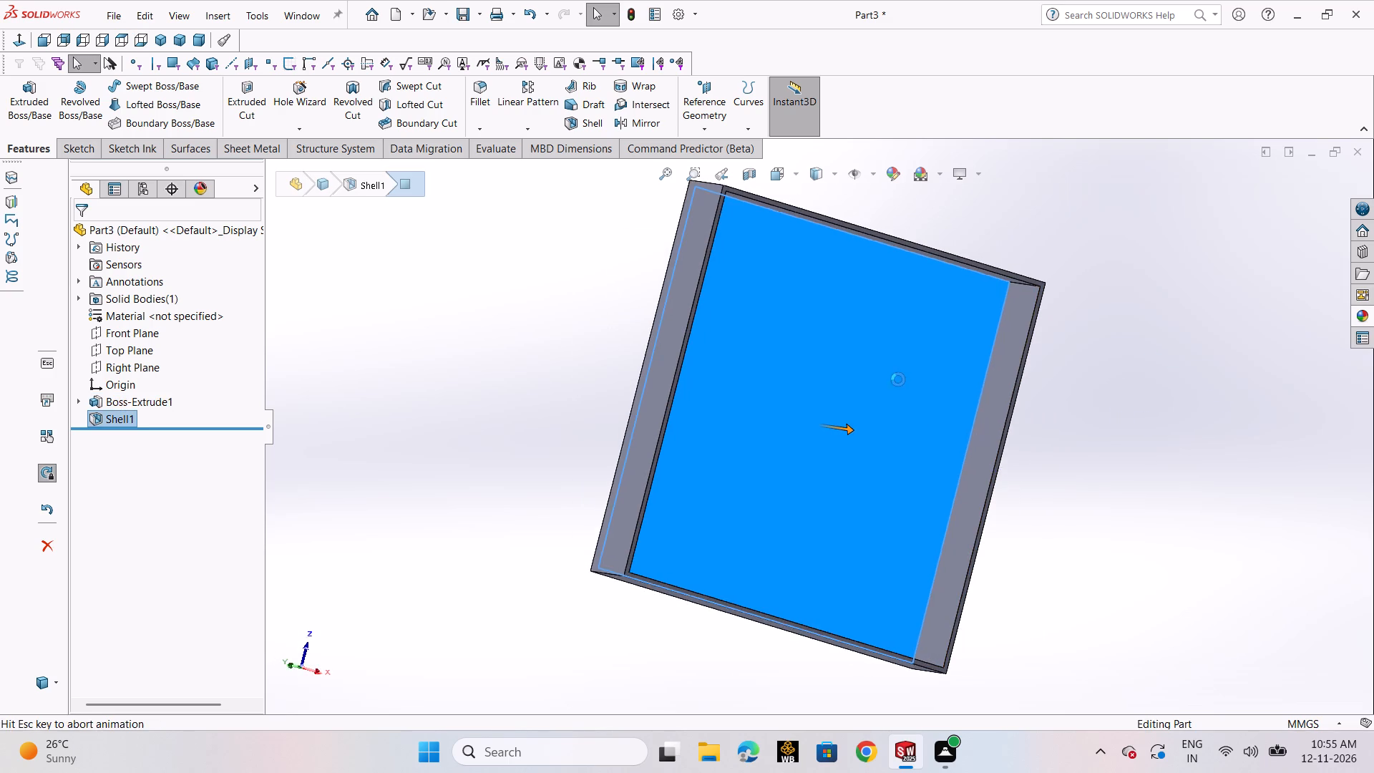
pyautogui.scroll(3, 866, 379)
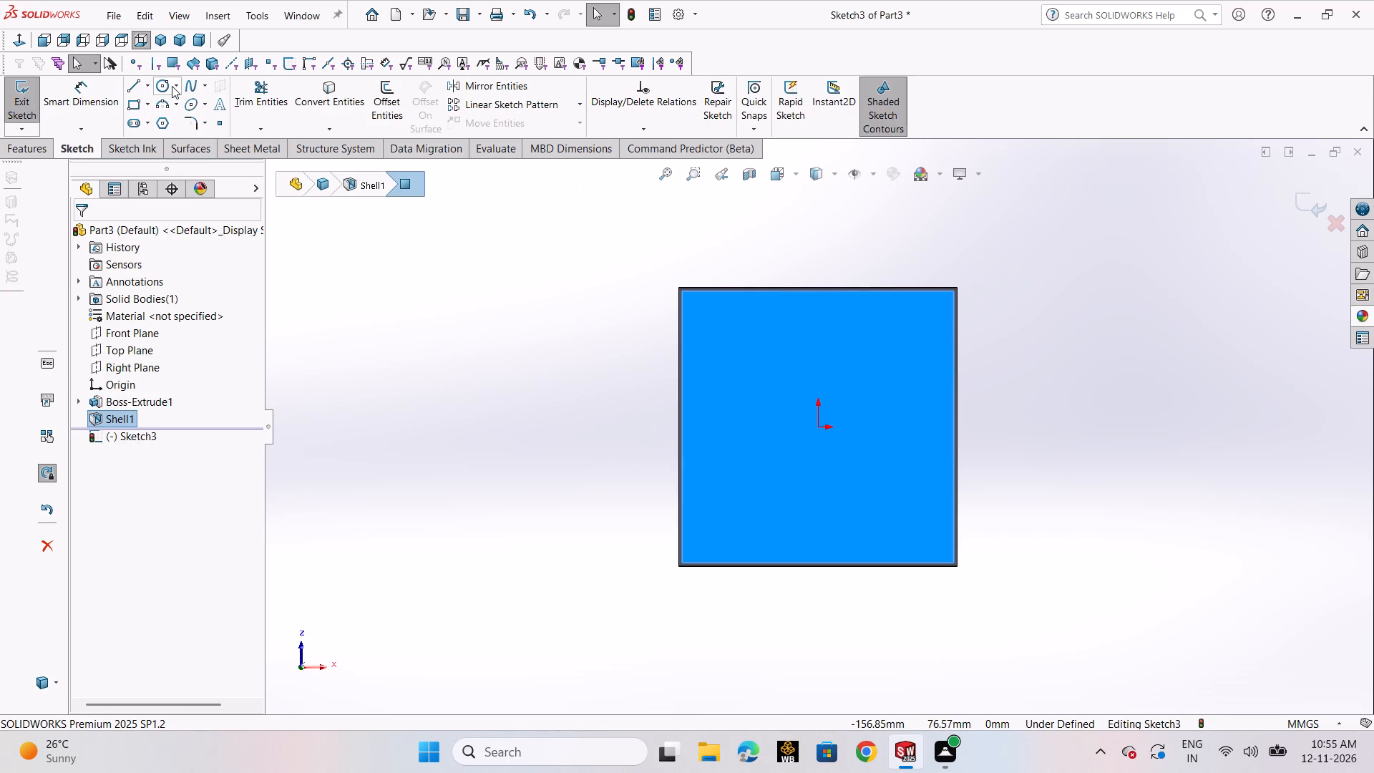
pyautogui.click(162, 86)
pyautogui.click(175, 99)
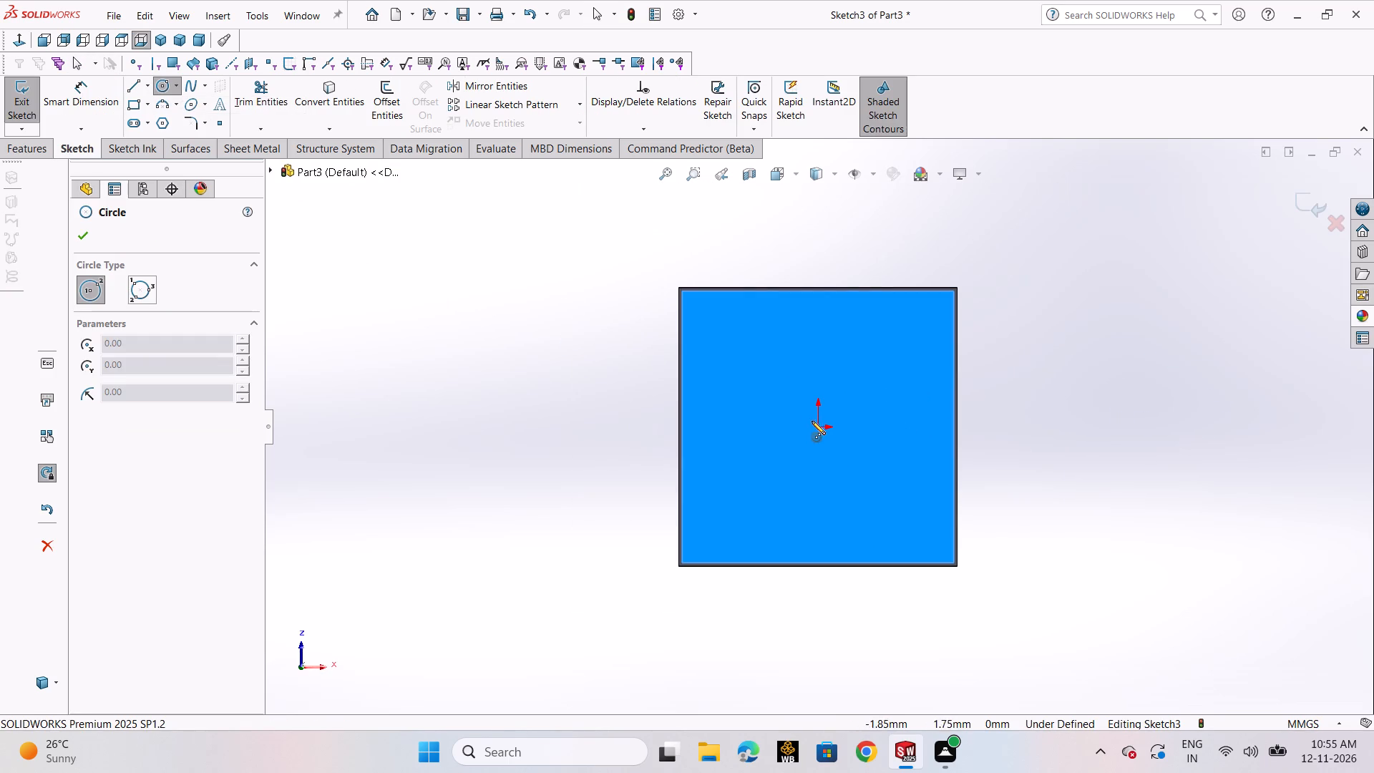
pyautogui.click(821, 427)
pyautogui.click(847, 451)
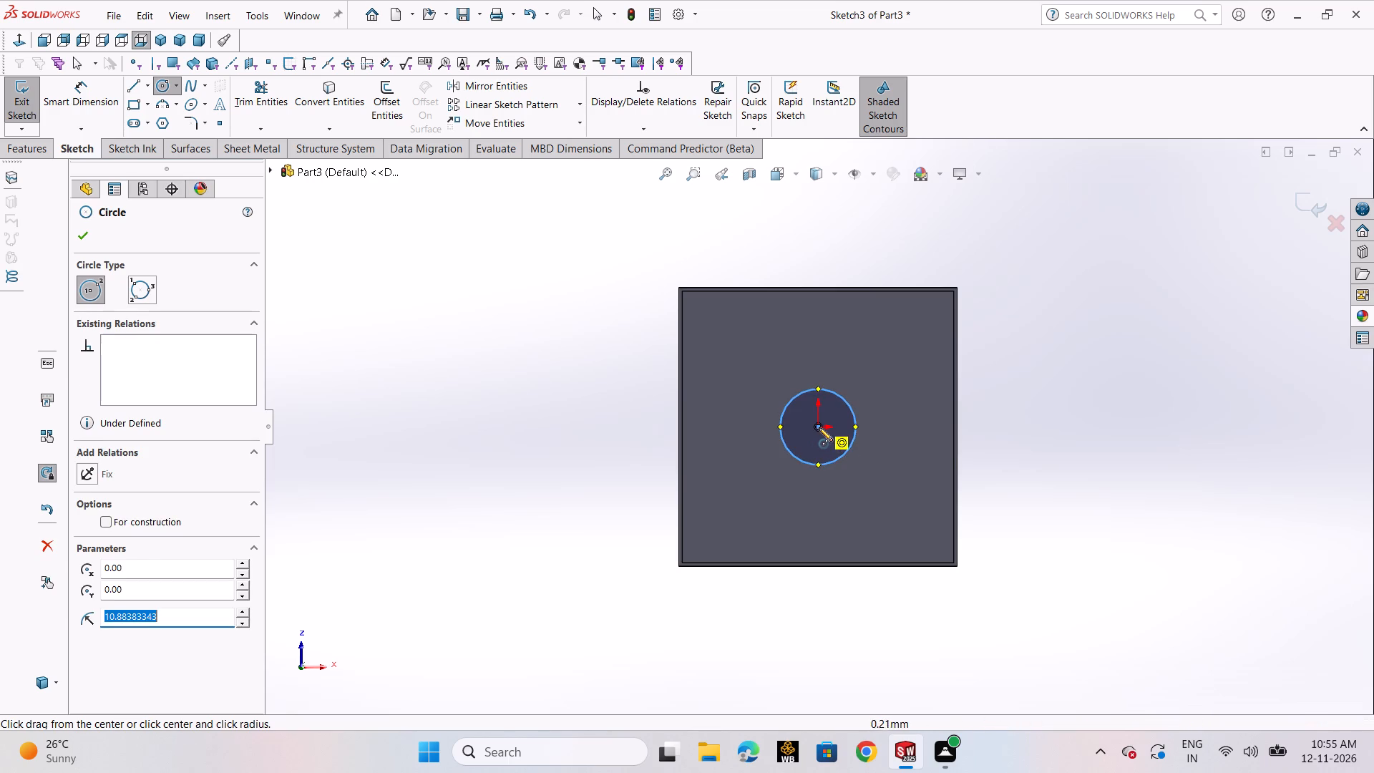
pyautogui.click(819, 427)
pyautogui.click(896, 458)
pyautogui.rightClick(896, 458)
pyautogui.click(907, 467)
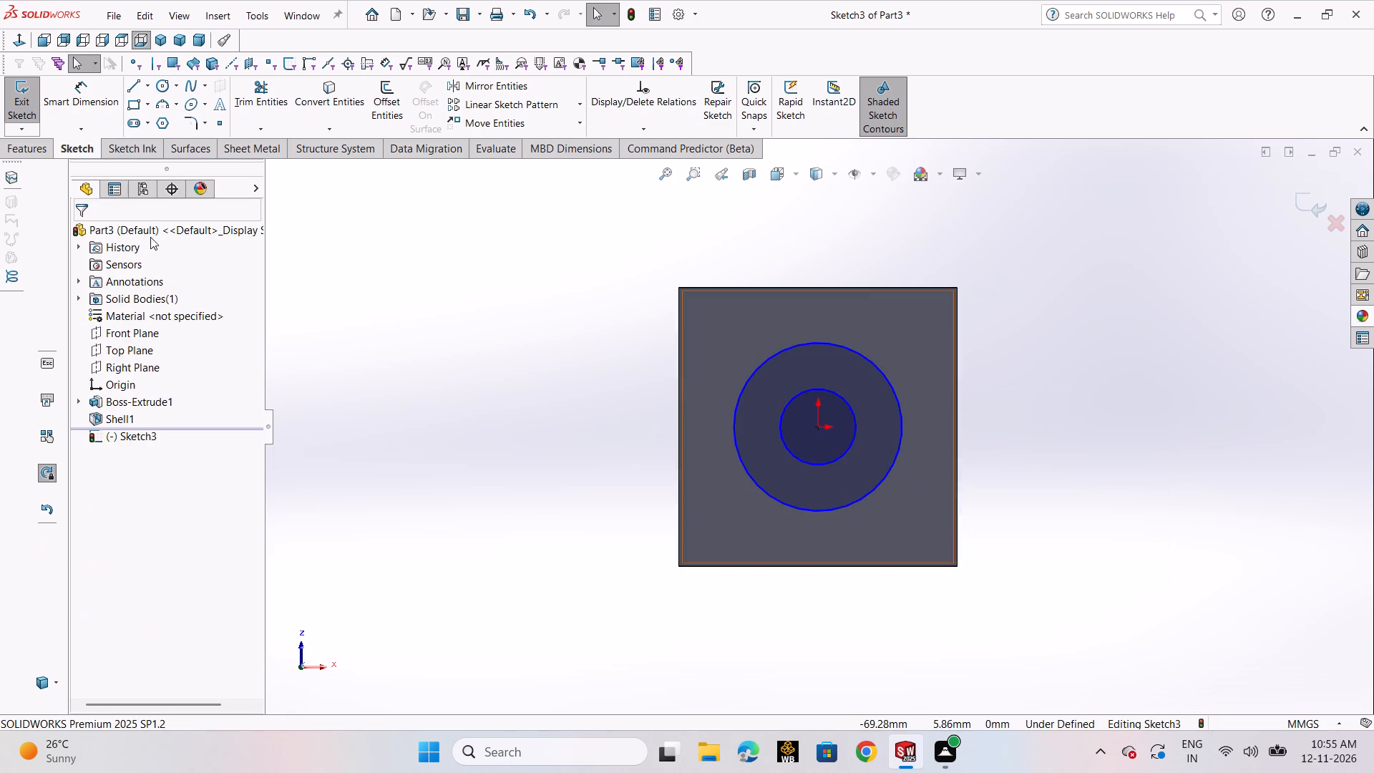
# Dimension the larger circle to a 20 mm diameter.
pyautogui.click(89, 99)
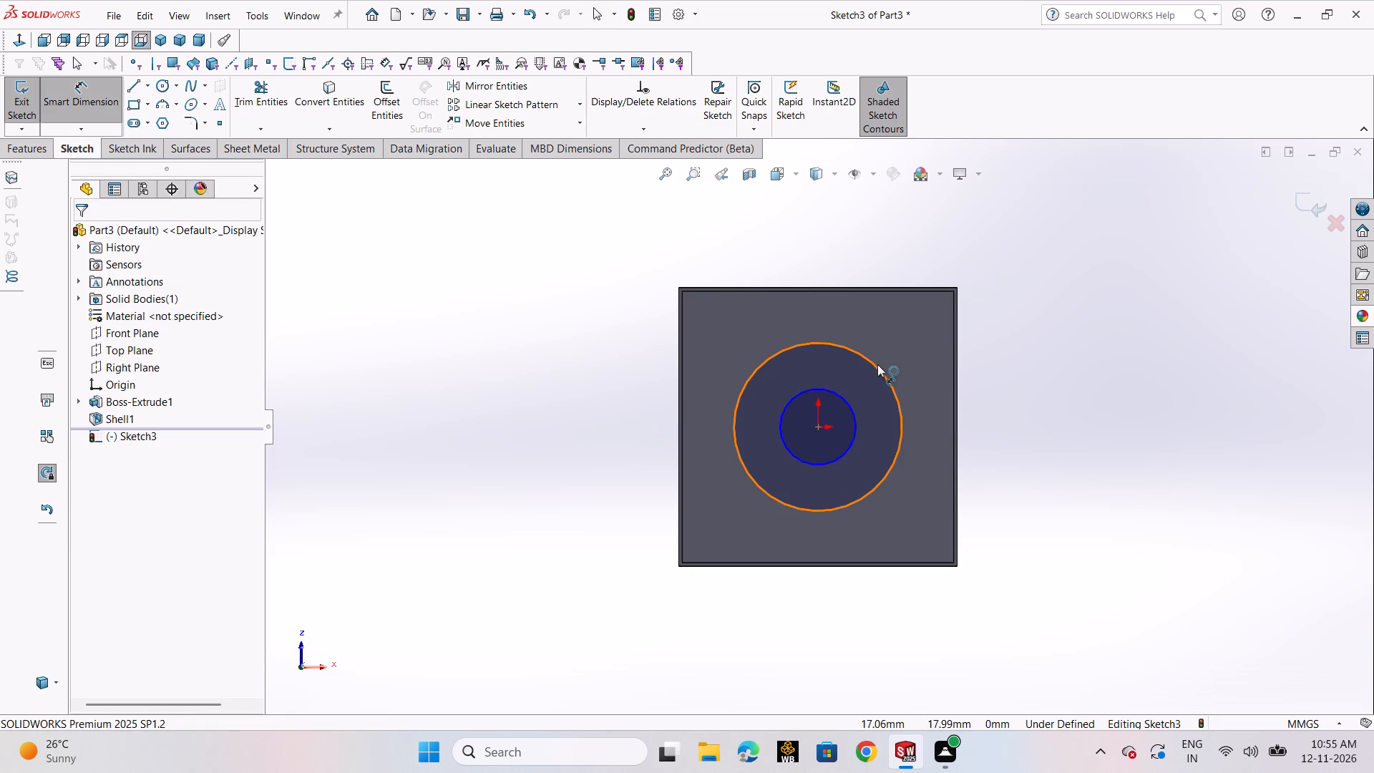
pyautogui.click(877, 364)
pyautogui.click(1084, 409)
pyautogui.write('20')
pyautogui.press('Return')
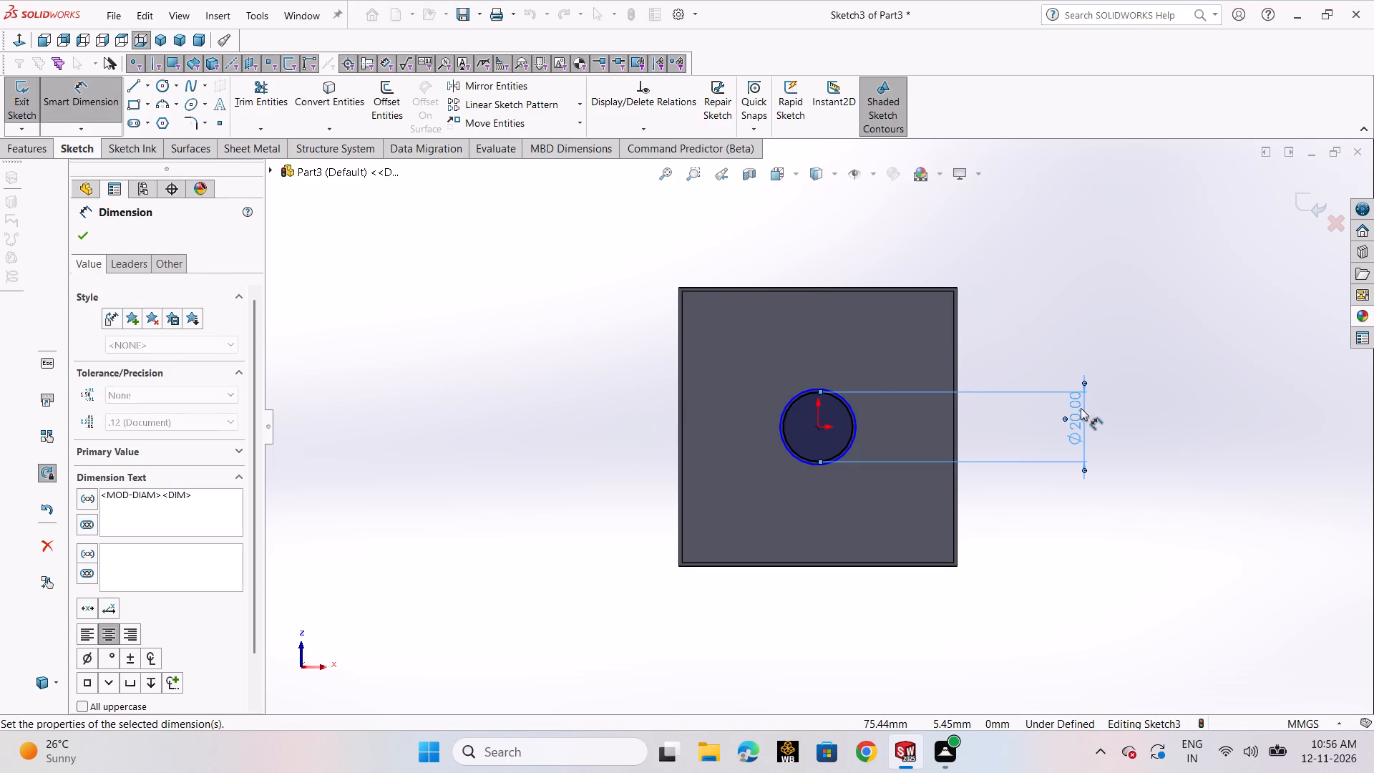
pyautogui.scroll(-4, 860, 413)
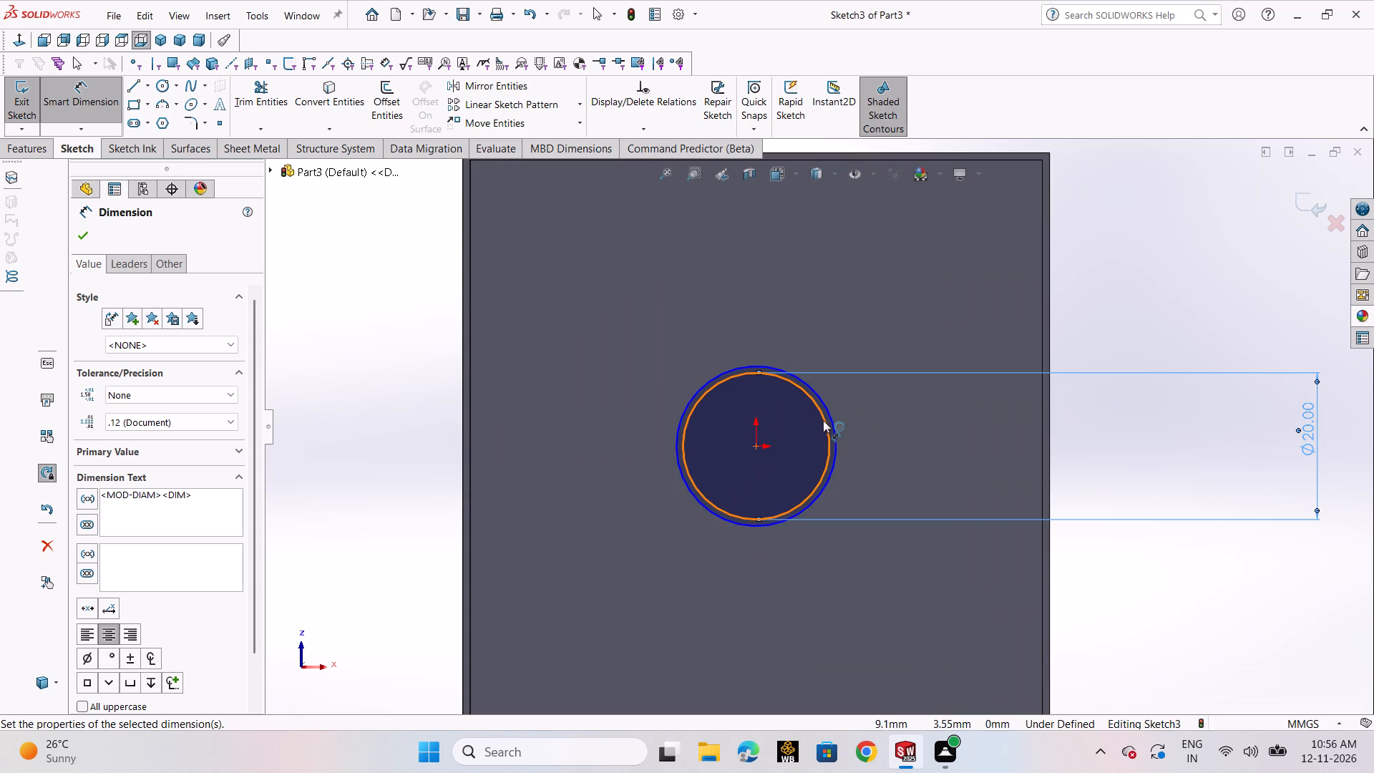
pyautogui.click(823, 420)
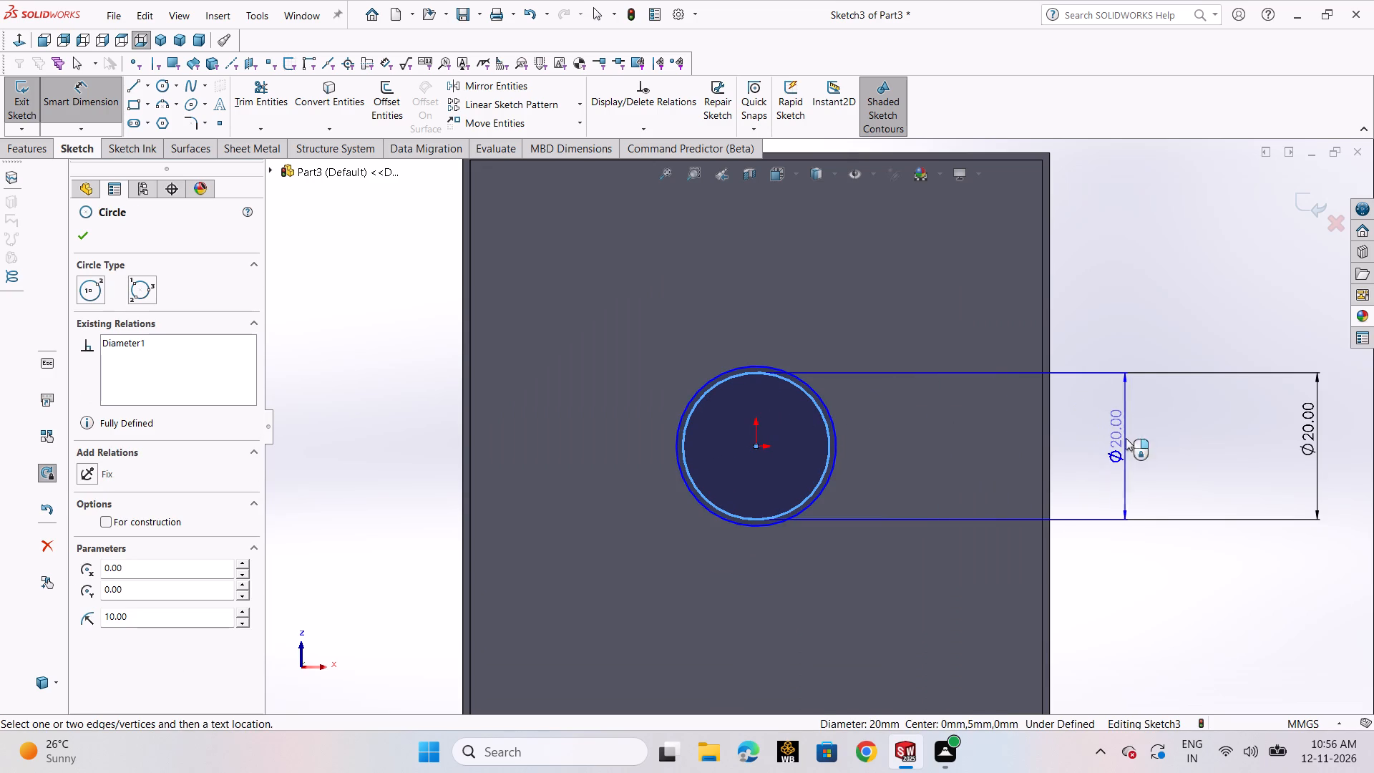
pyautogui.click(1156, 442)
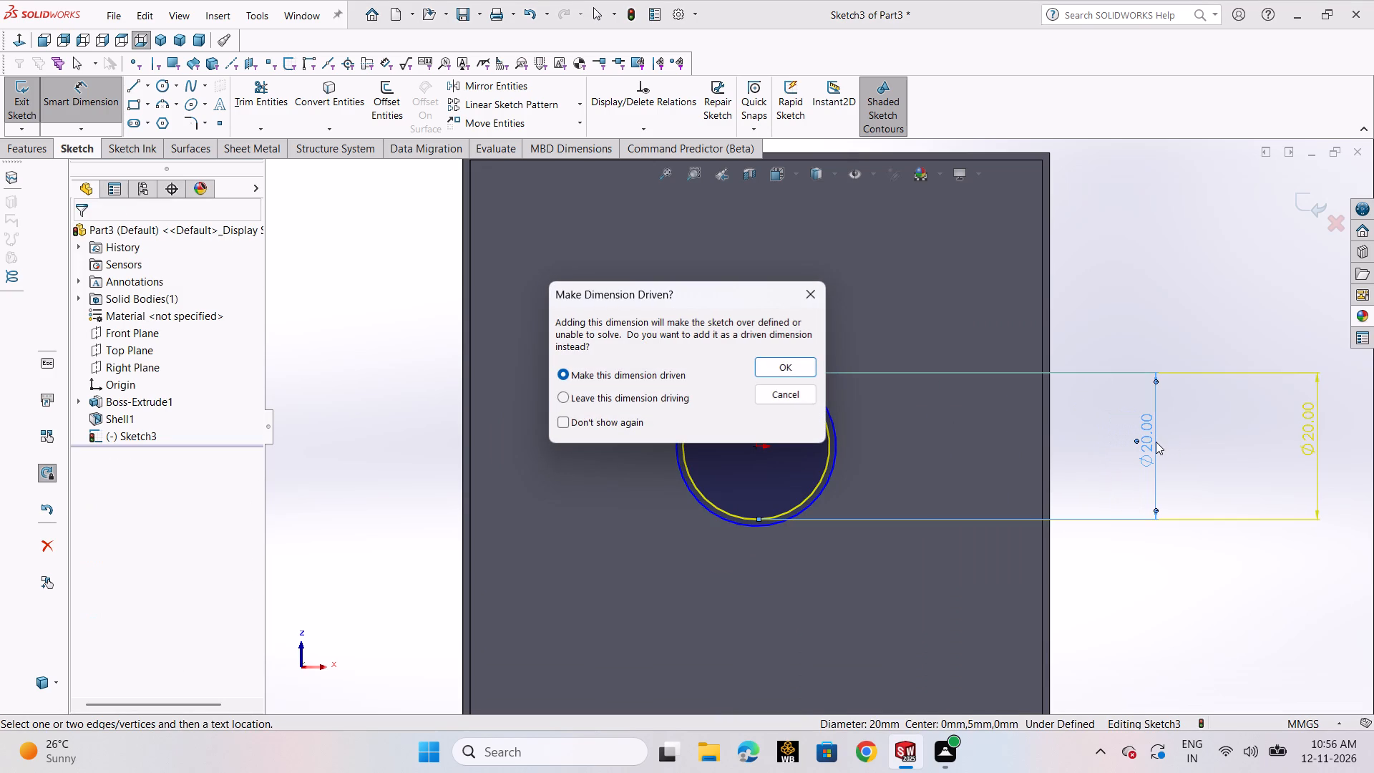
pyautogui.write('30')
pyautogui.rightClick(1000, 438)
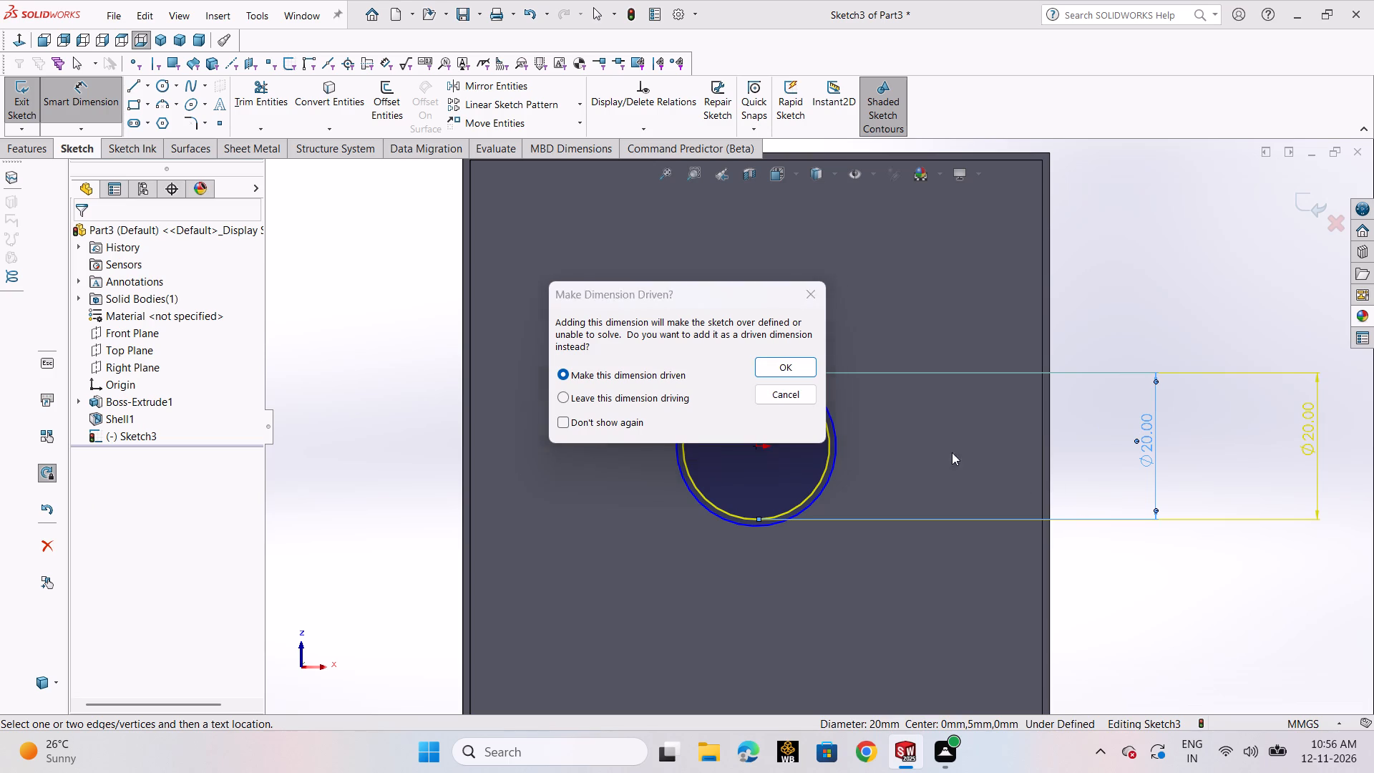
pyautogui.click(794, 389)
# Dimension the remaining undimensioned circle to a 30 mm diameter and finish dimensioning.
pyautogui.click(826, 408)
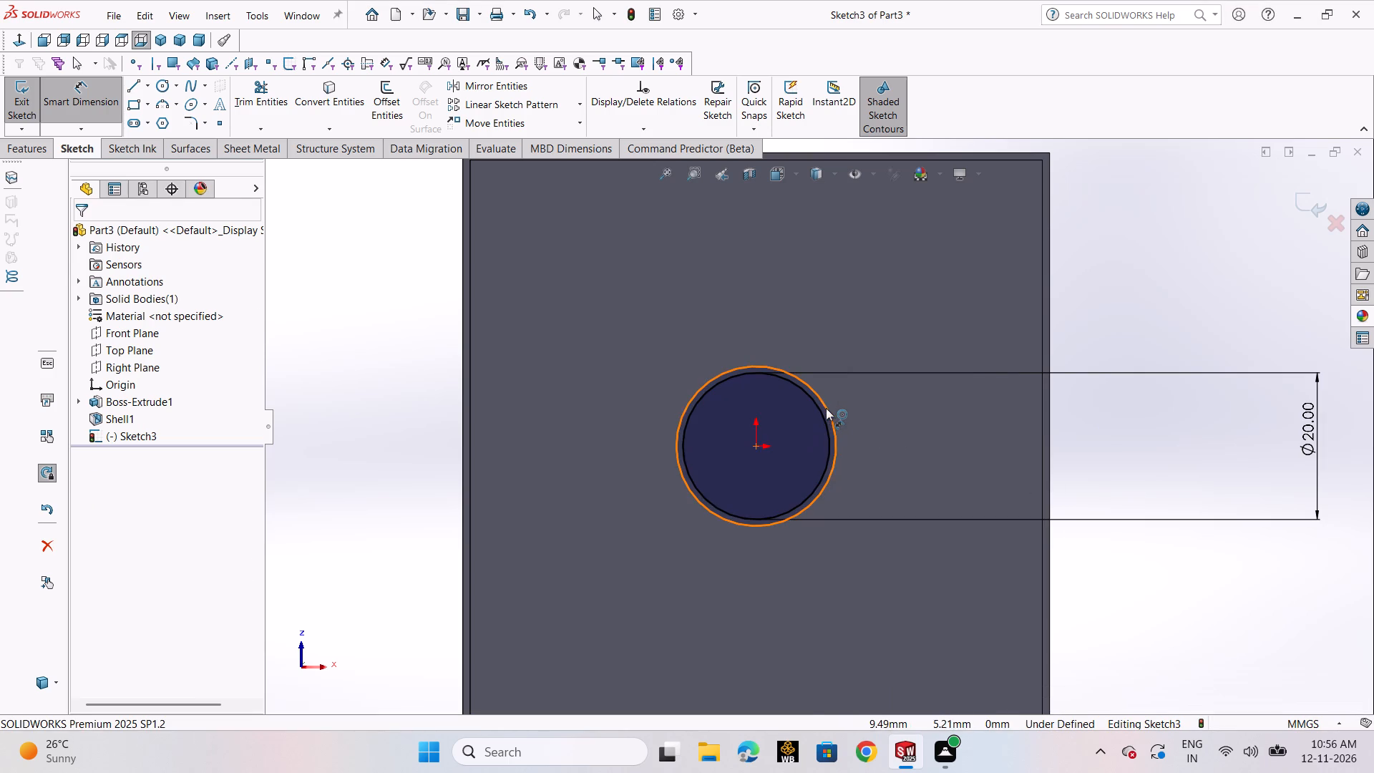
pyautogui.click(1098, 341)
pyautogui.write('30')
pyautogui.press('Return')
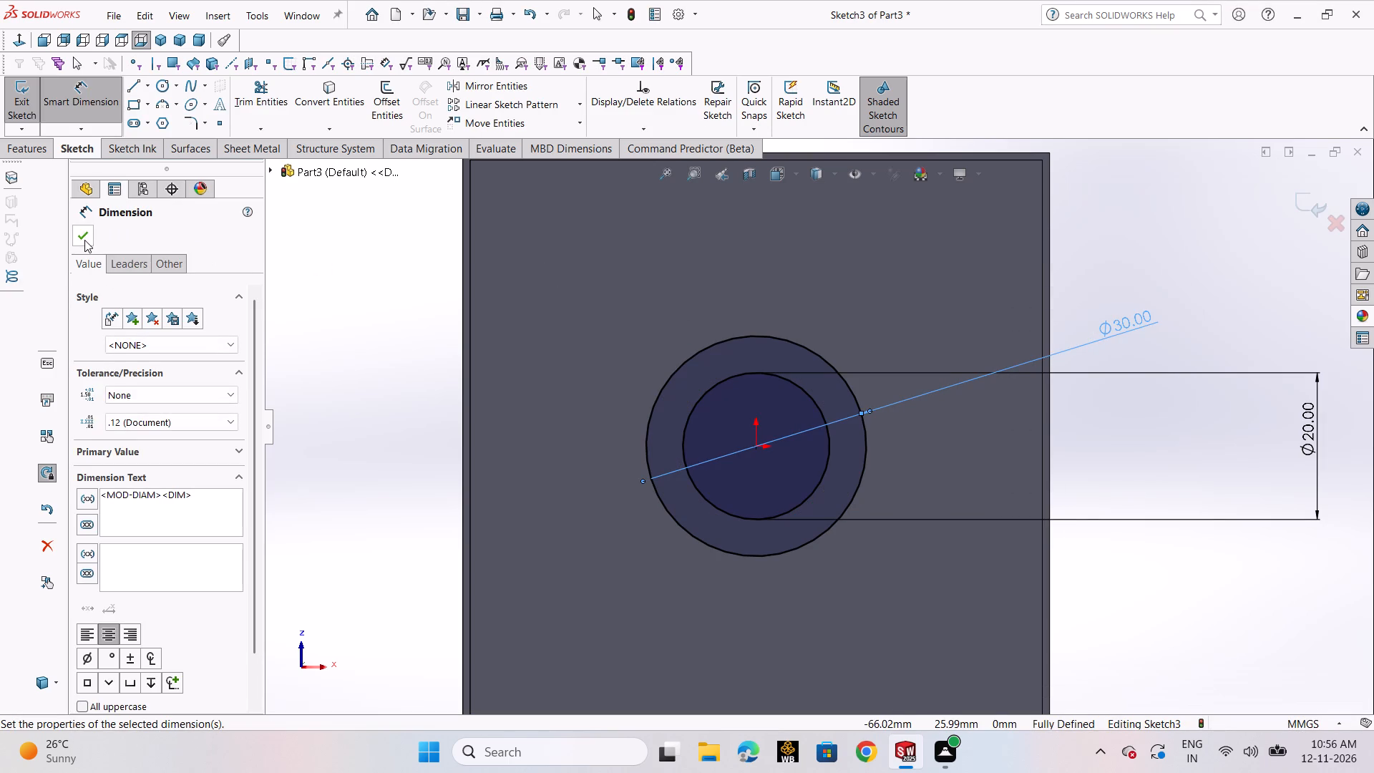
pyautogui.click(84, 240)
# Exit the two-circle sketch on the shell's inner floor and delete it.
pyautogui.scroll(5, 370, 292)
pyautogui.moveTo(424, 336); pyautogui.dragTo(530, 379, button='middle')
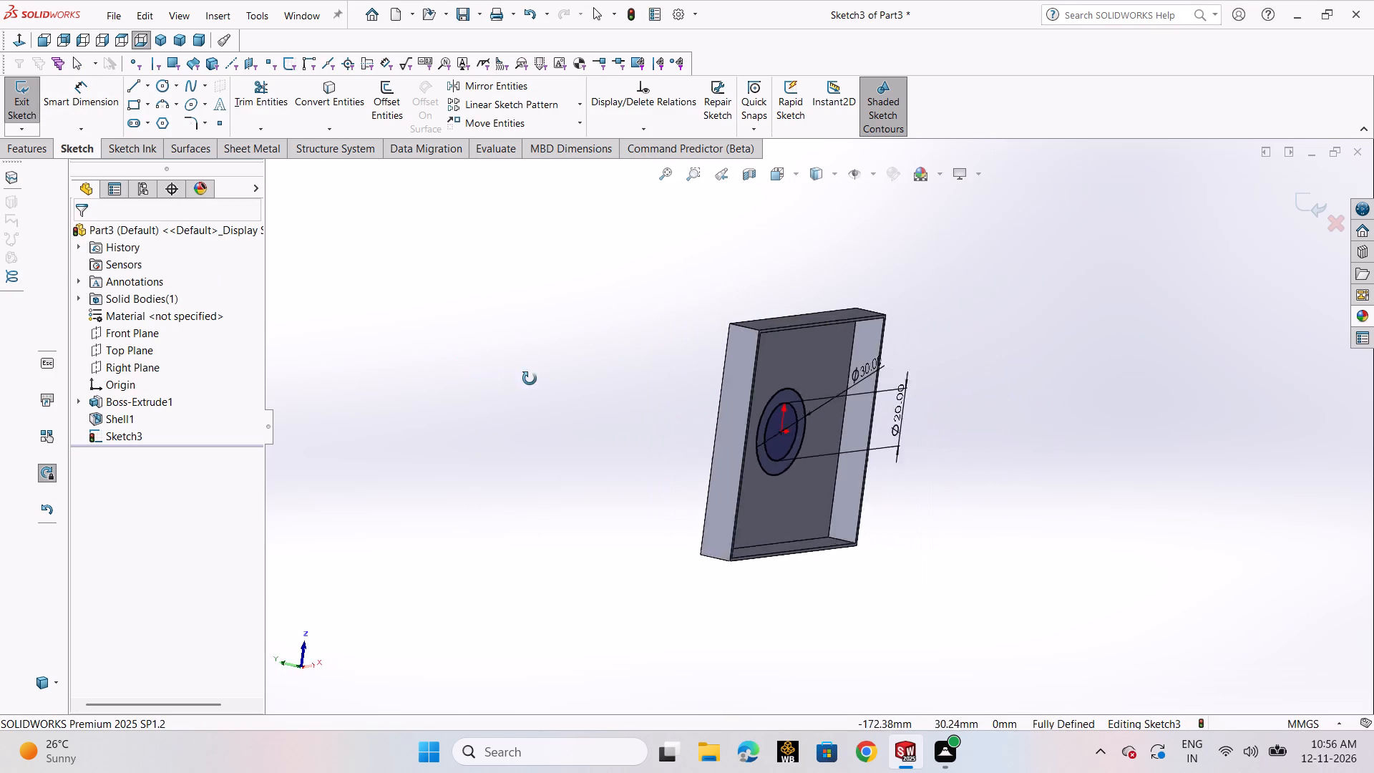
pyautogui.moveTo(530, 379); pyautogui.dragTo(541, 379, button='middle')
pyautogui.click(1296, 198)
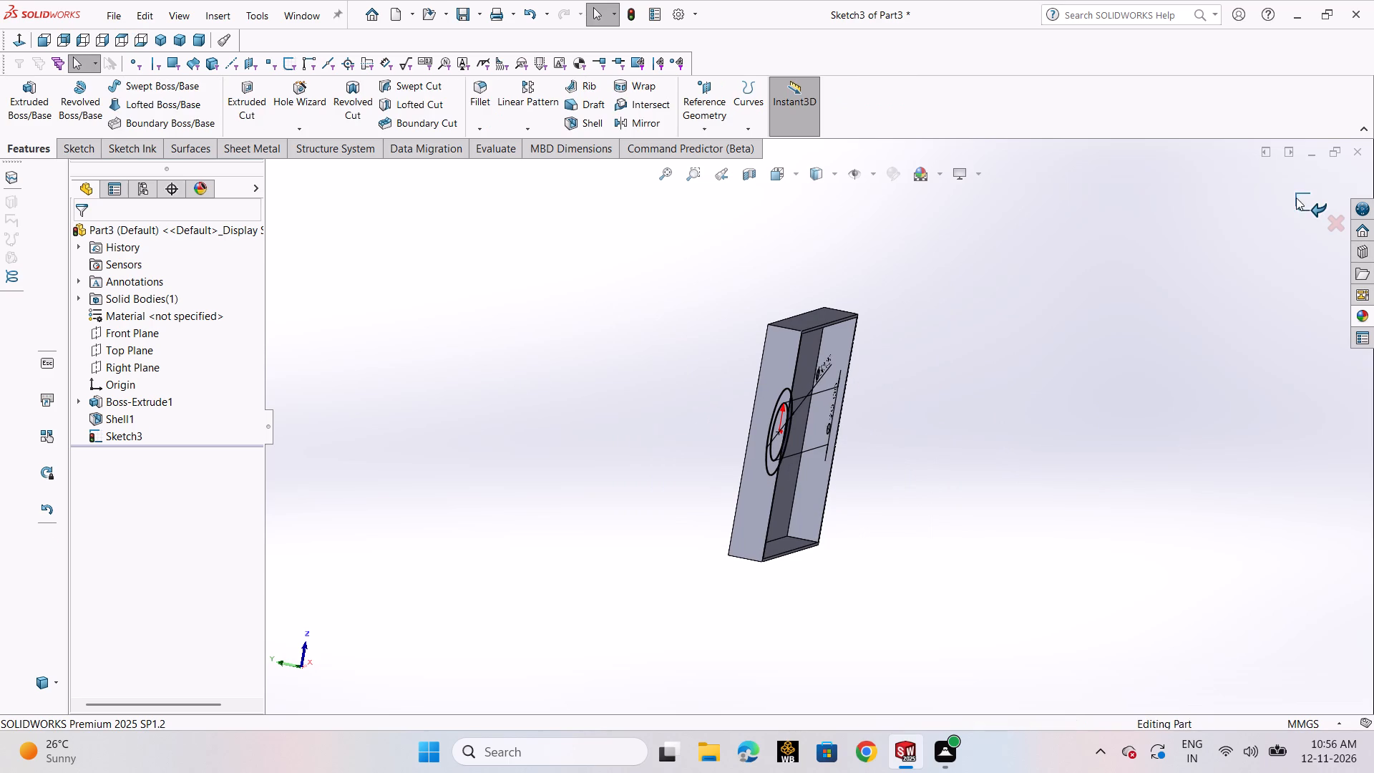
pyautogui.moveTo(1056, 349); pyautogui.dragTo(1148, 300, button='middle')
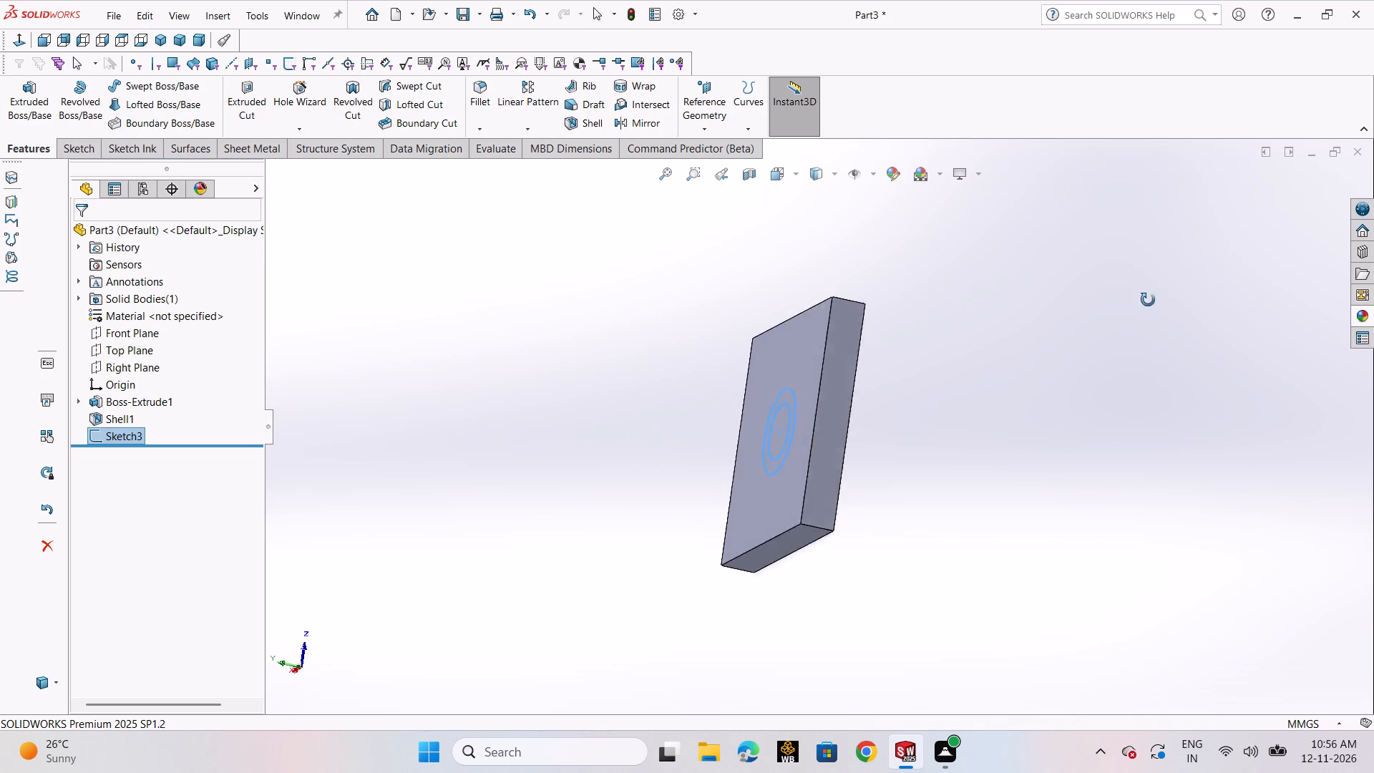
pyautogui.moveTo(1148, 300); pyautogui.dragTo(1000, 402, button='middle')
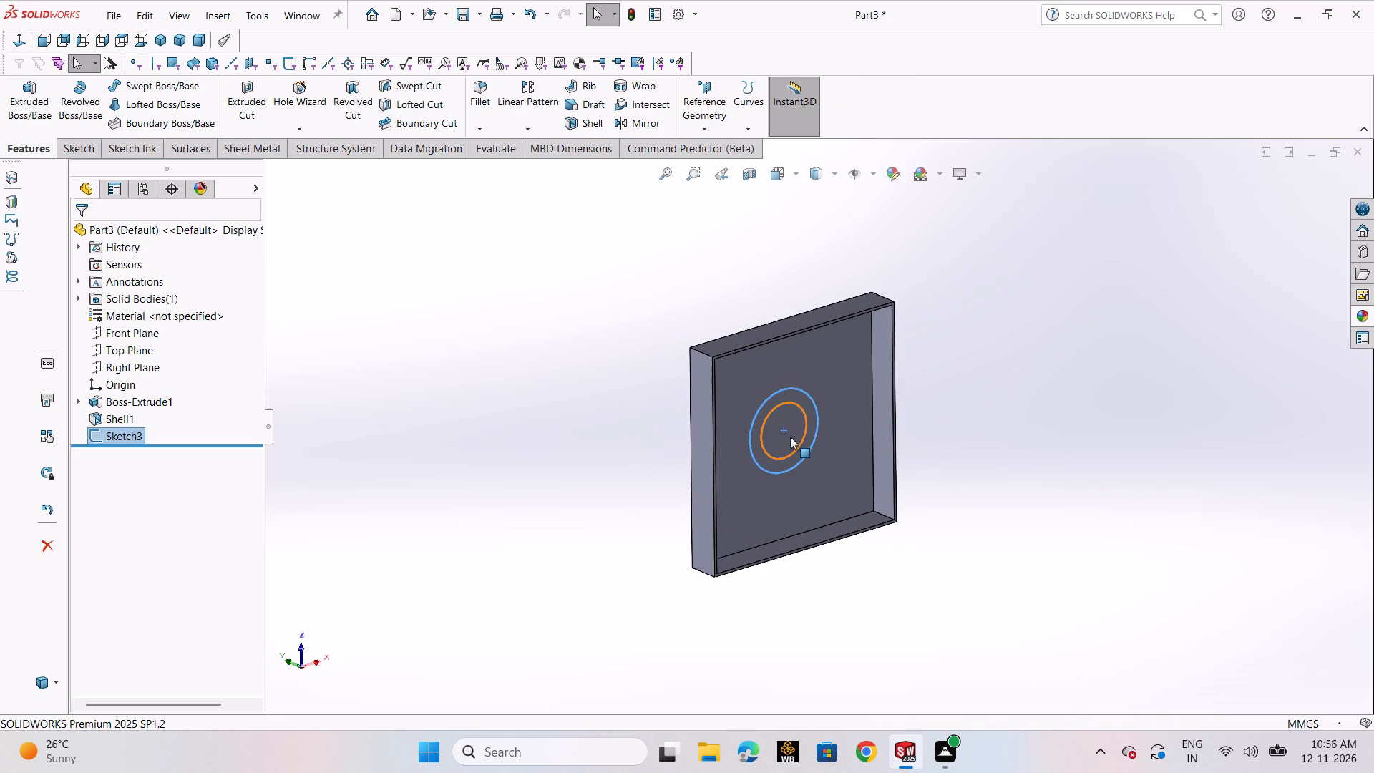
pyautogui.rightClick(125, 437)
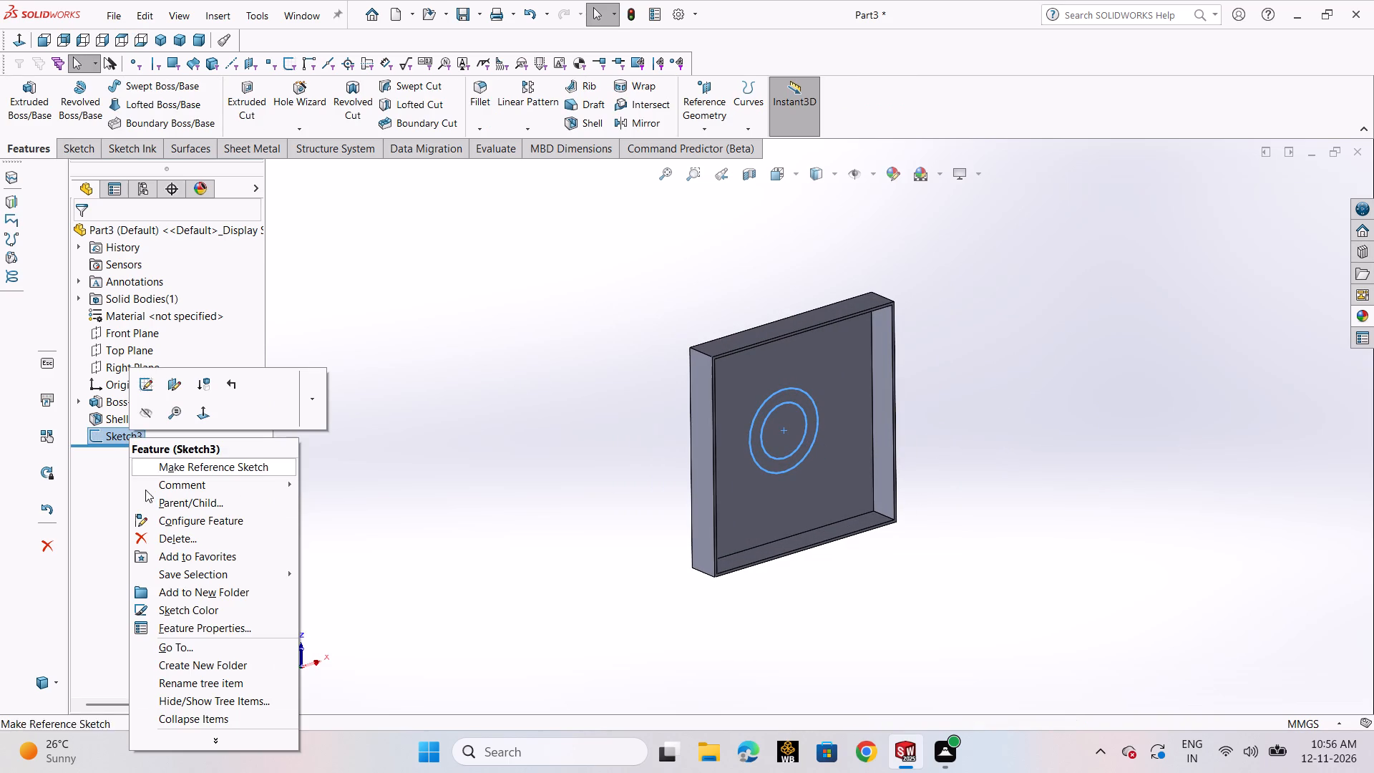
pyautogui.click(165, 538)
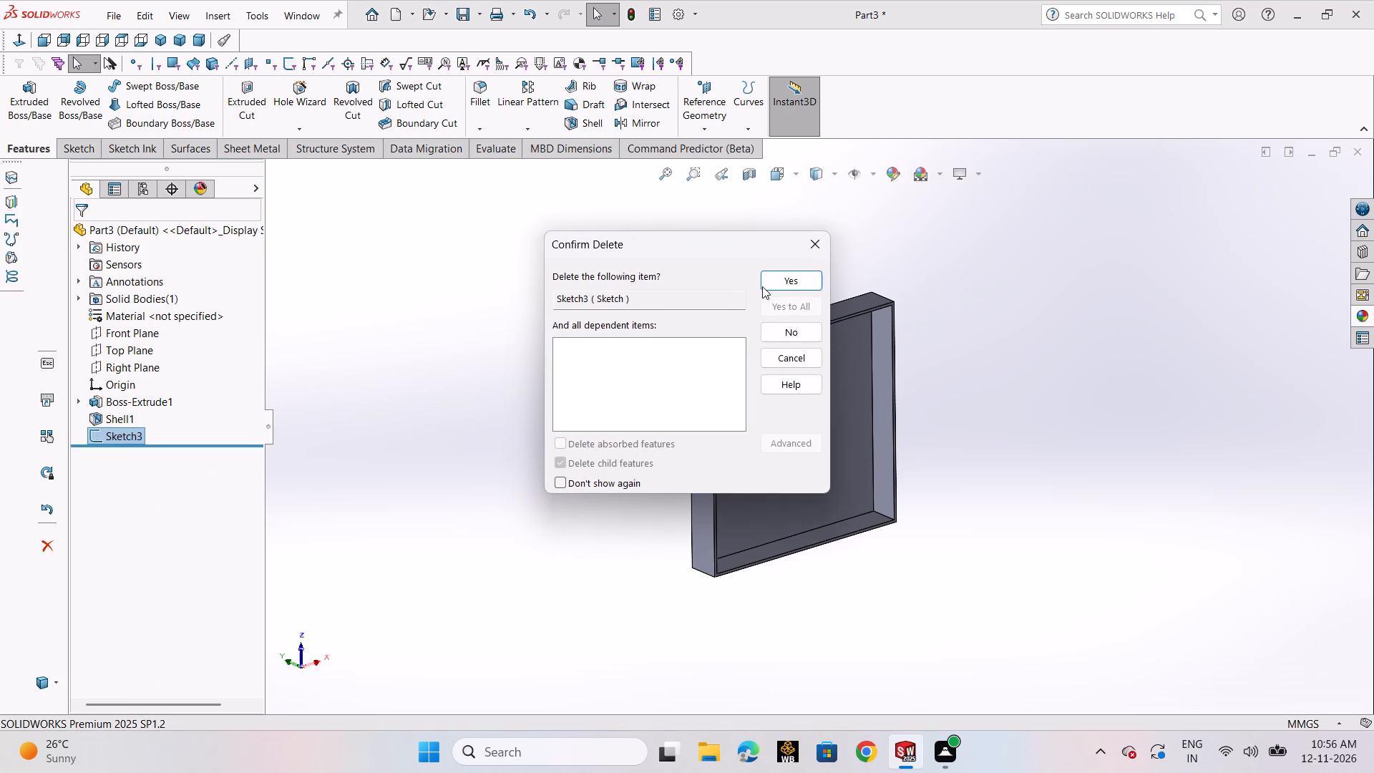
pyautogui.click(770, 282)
# Sketch two concentric circles at the origin on the block's closed outer face, about 23 mm and 37 mm in diameter.
pyautogui.moveTo(520, 405); pyautogui.dragTo(647, 412, button='middle')
pyautogui.click(802, 422)
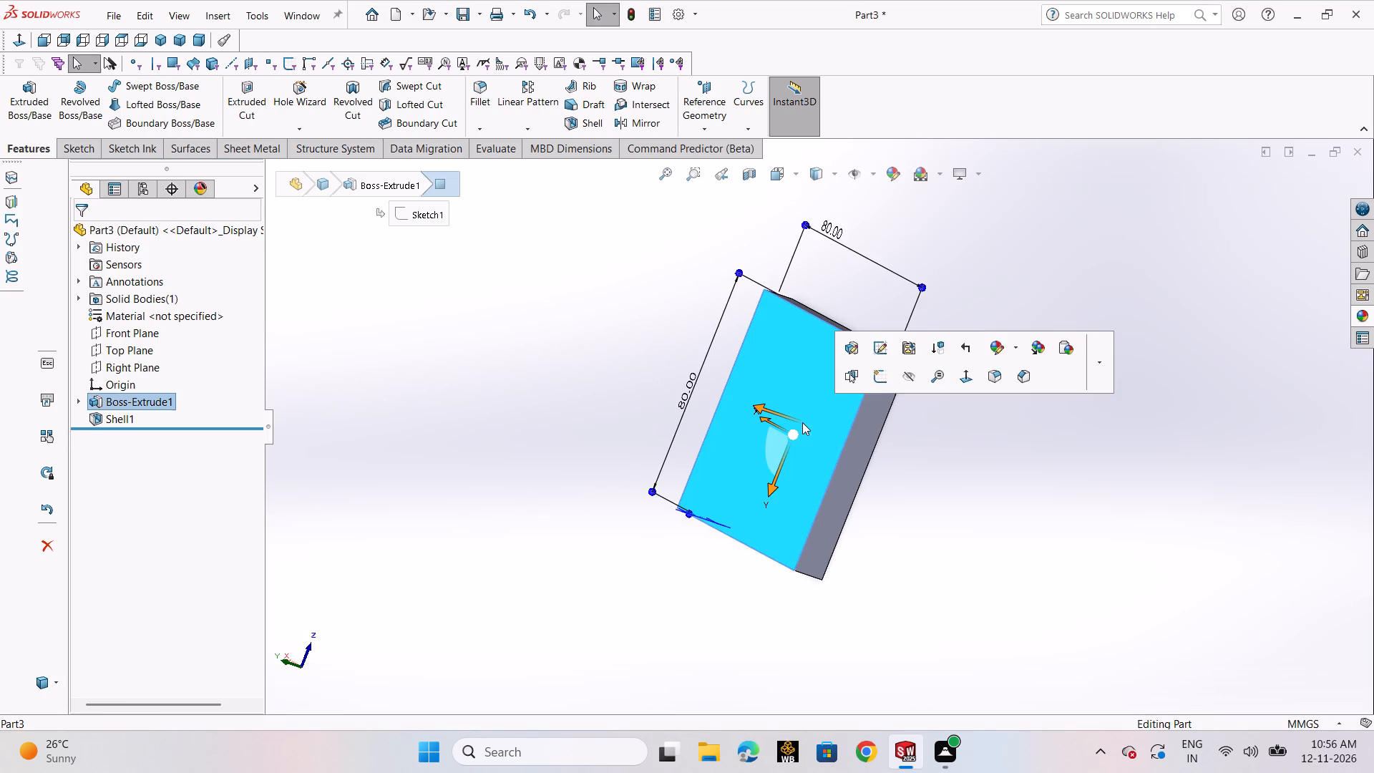
pyautogui.click(878, 379)
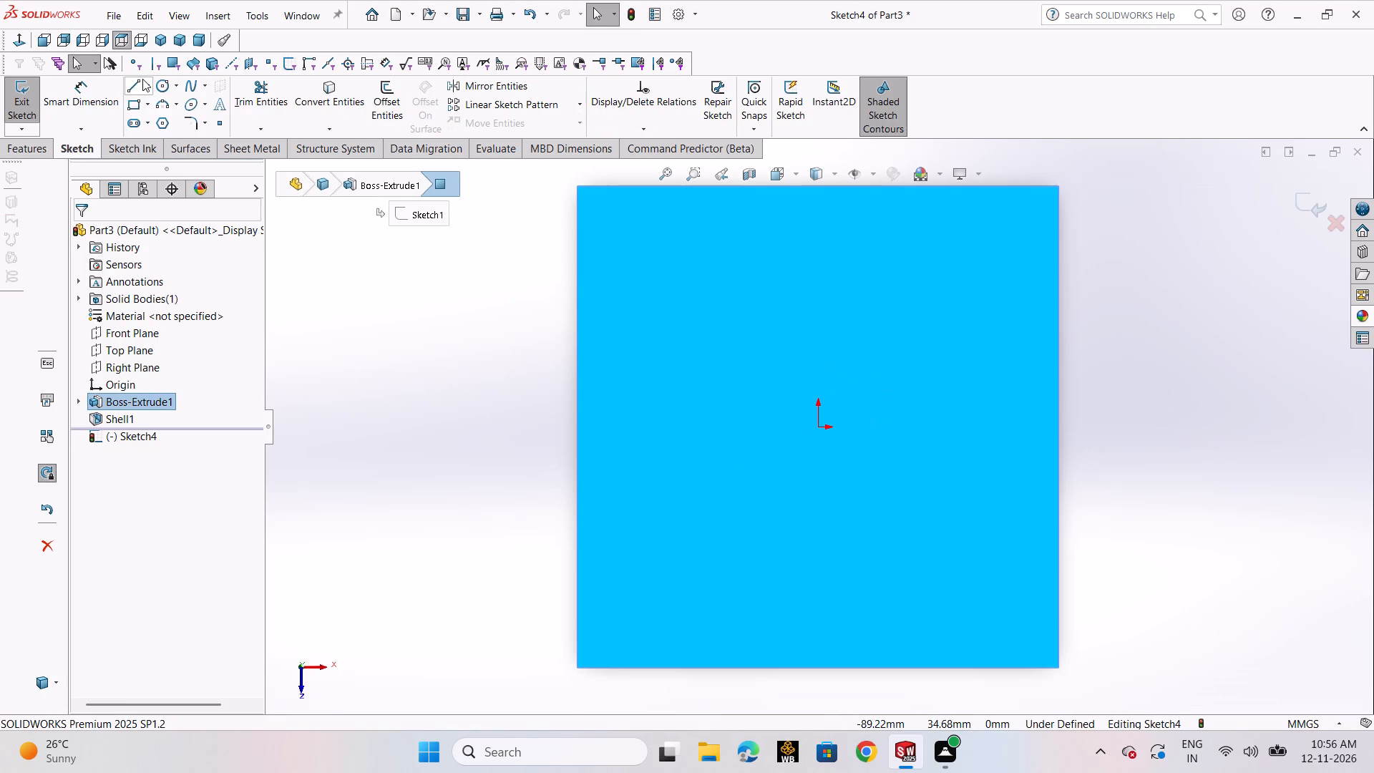
pyautogui.click(156, 80)
pyautogui.click(179, 113)
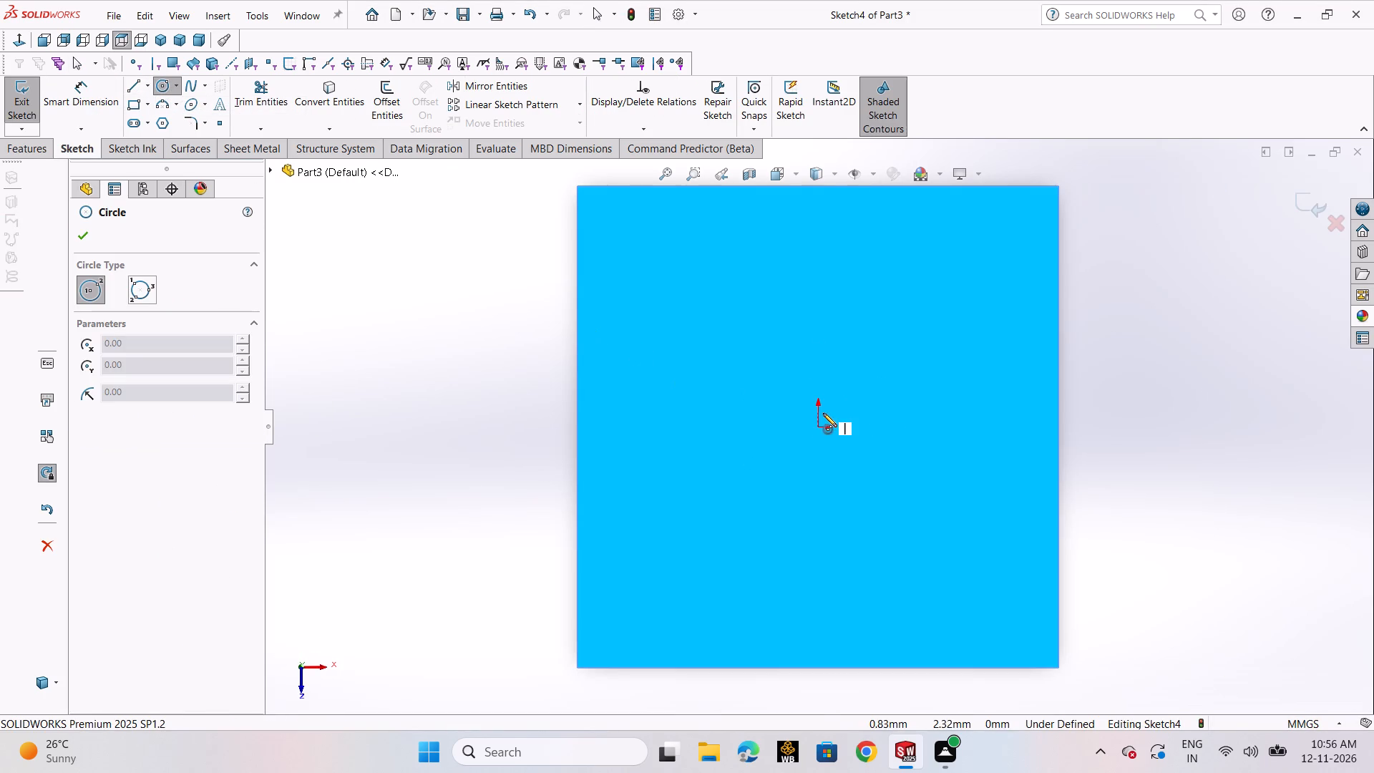
pyautogui.click(817, 425)
pyautogui.click(887, 424)
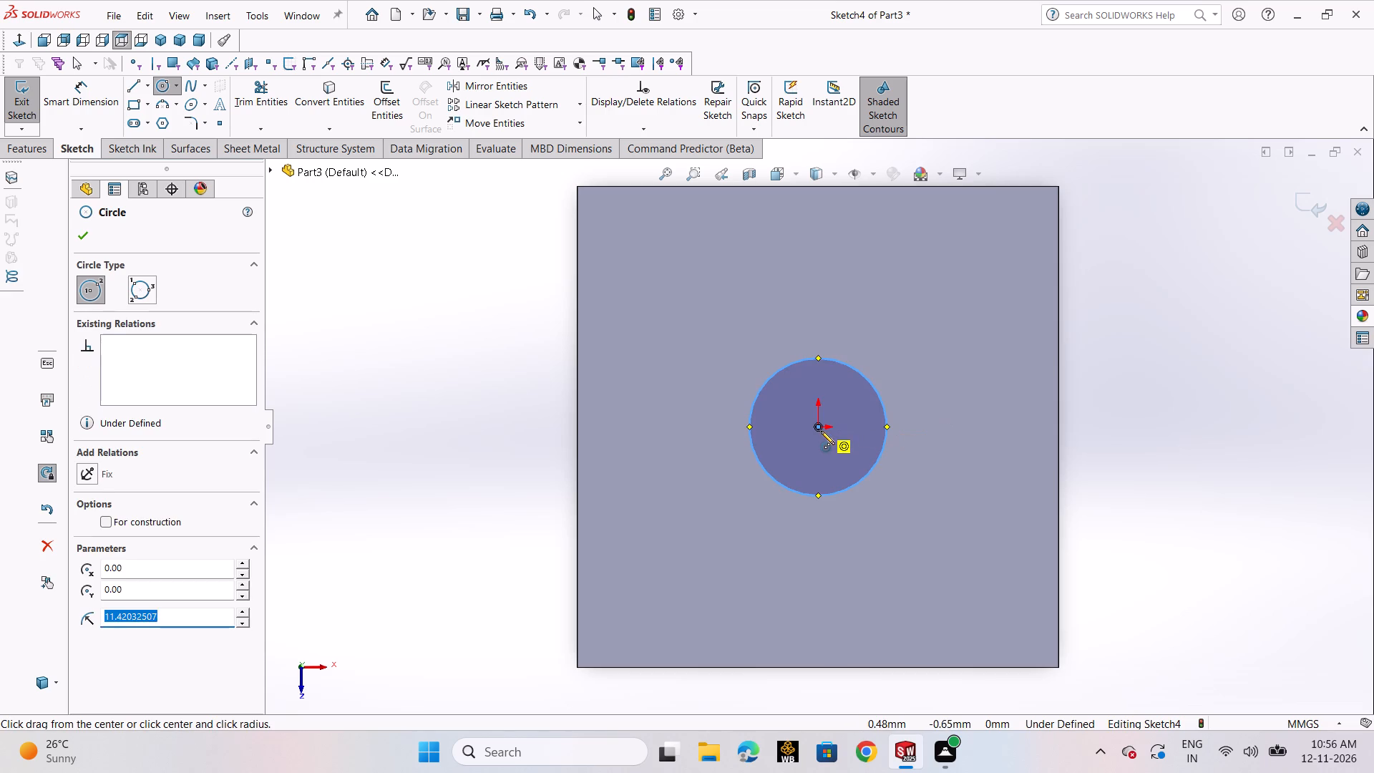
pyautogui.click(821, 431)
pyautogui.click(924, 389)
# Dimension the outer circle to 30 mm diameter and the inner circle to 20 mm, and finish dimensioning.
pyautogui.click(84, 108)
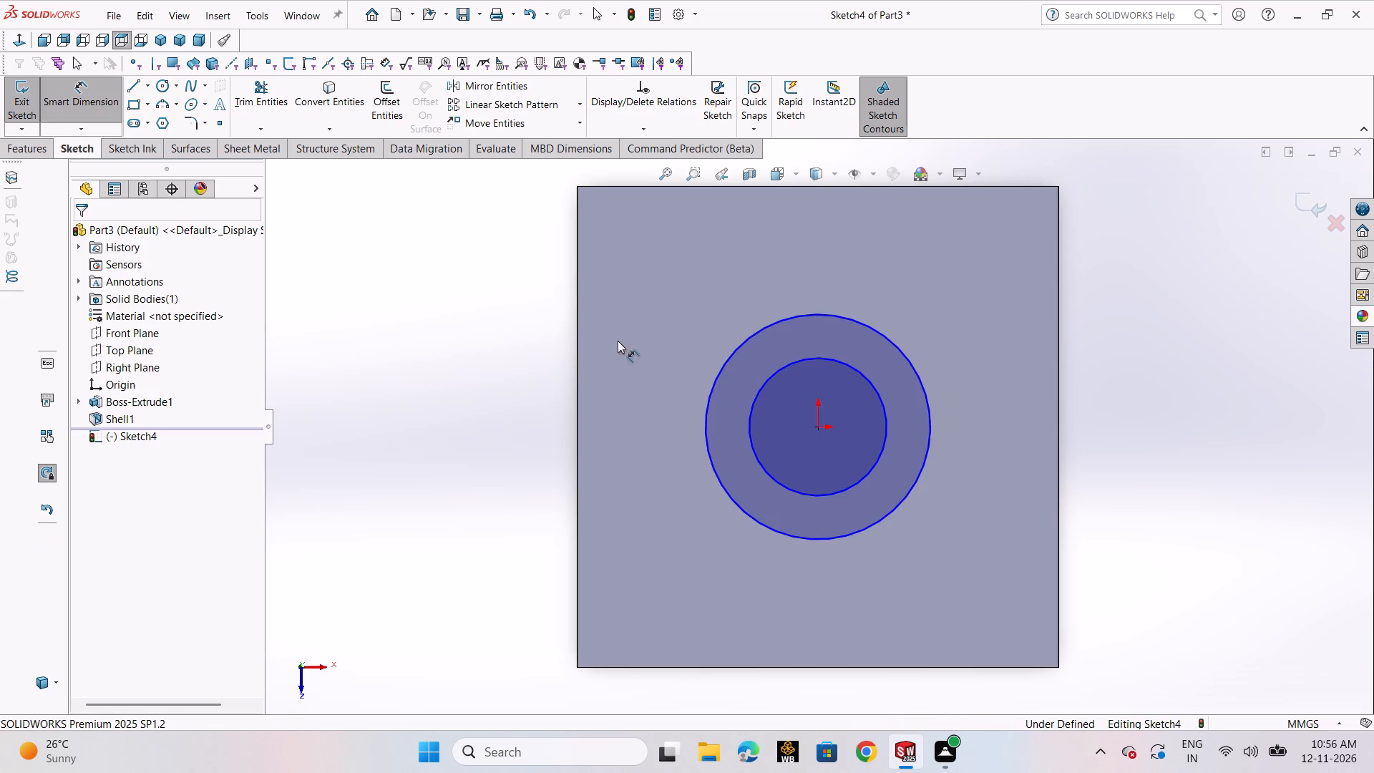
pyautogui.click(730, 357)
pyautogui.click(449, 378)
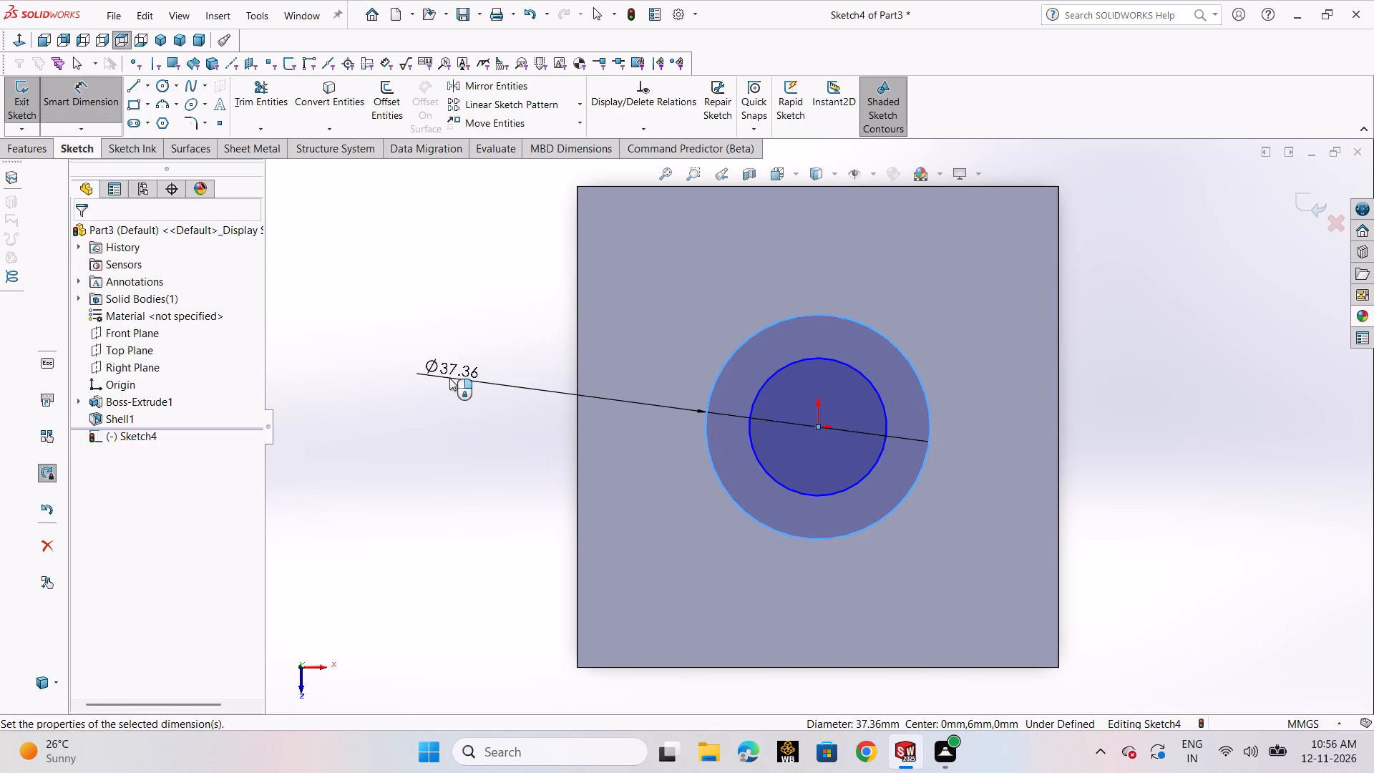
pyautogui.write('30')
pyautogui.press('Return')
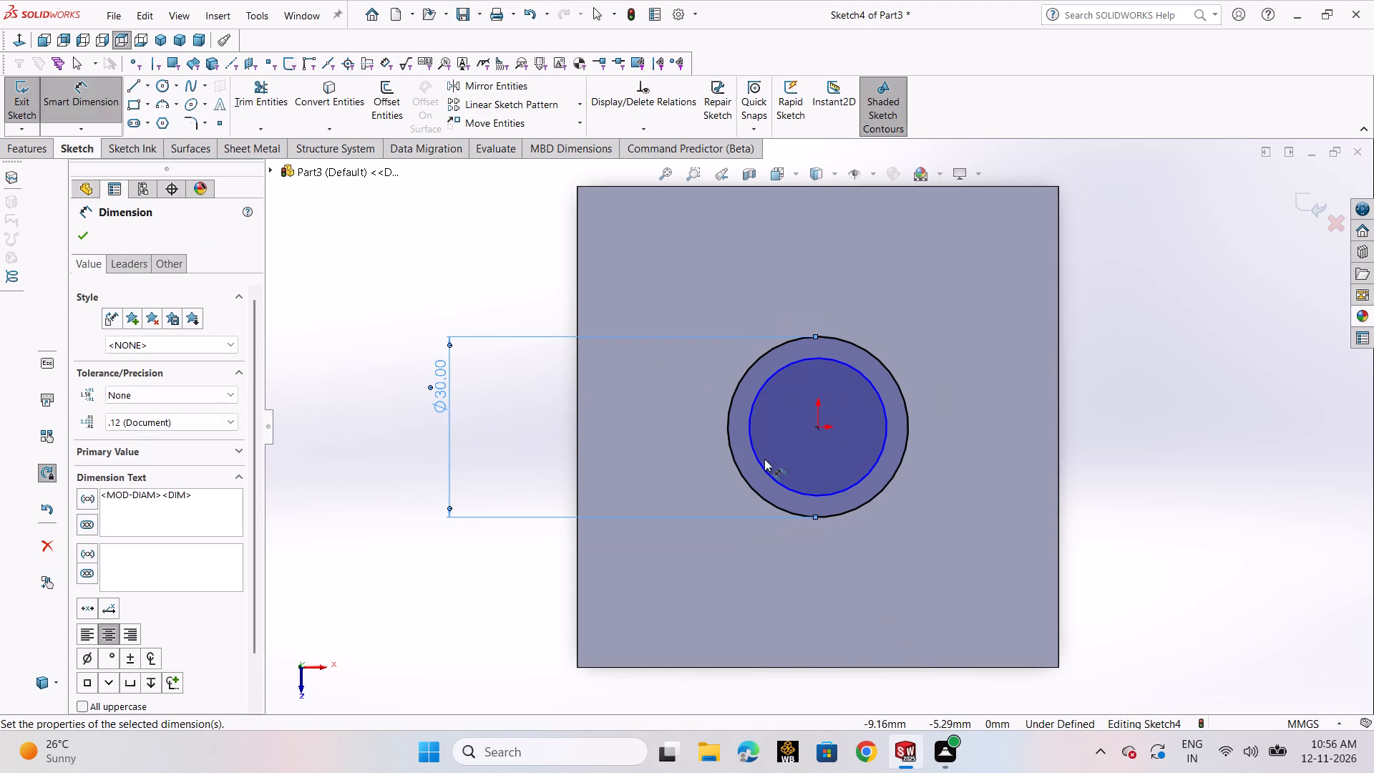
pyautogui.click(756, 464)
pyautogui.click(511, 425)
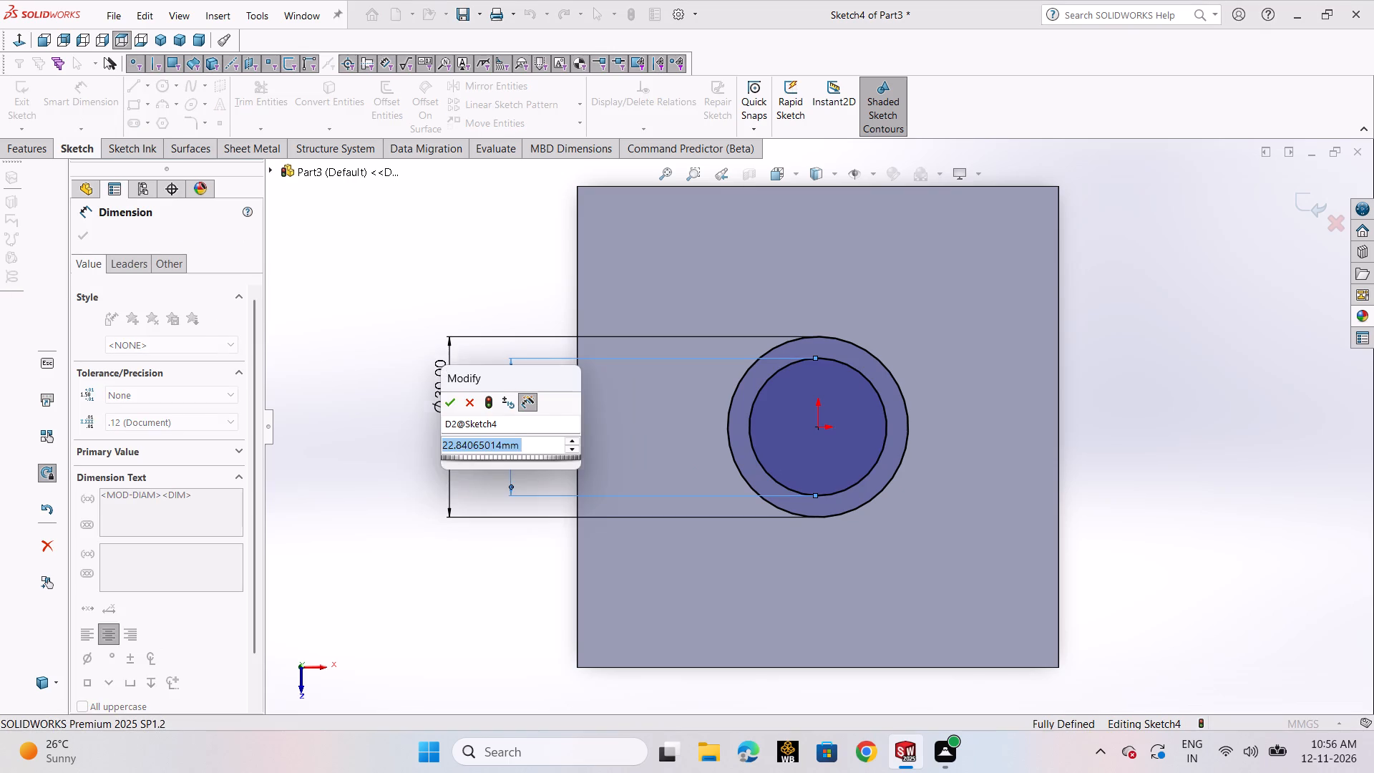
pyautogui.write('20')
pyautogui.press('Return')
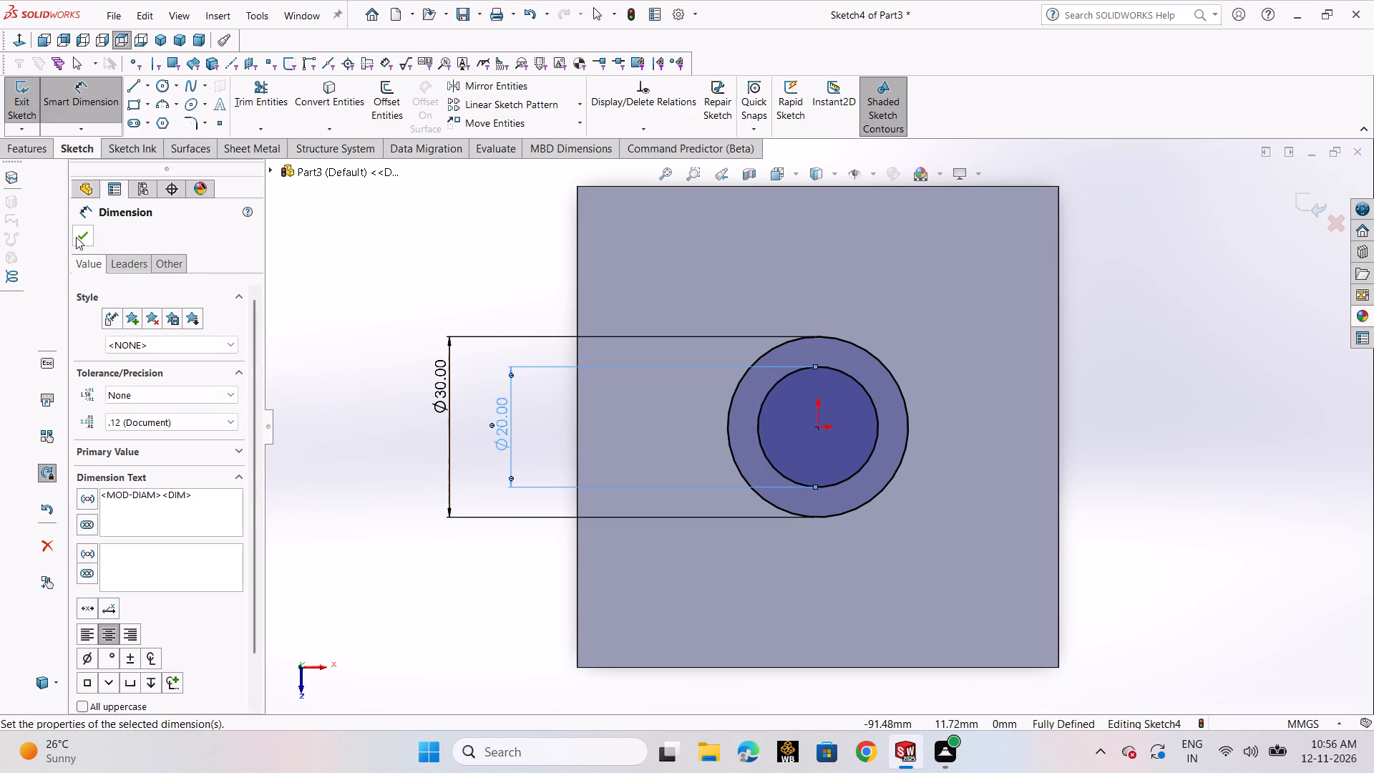
pyautogui.click(76, 237)
# Exit the sketch and extrude the ring as a 6 mm Mid Plane boss merged with the body.
pyautogui.click(12, 107)
pyautogui.click(23, 114)
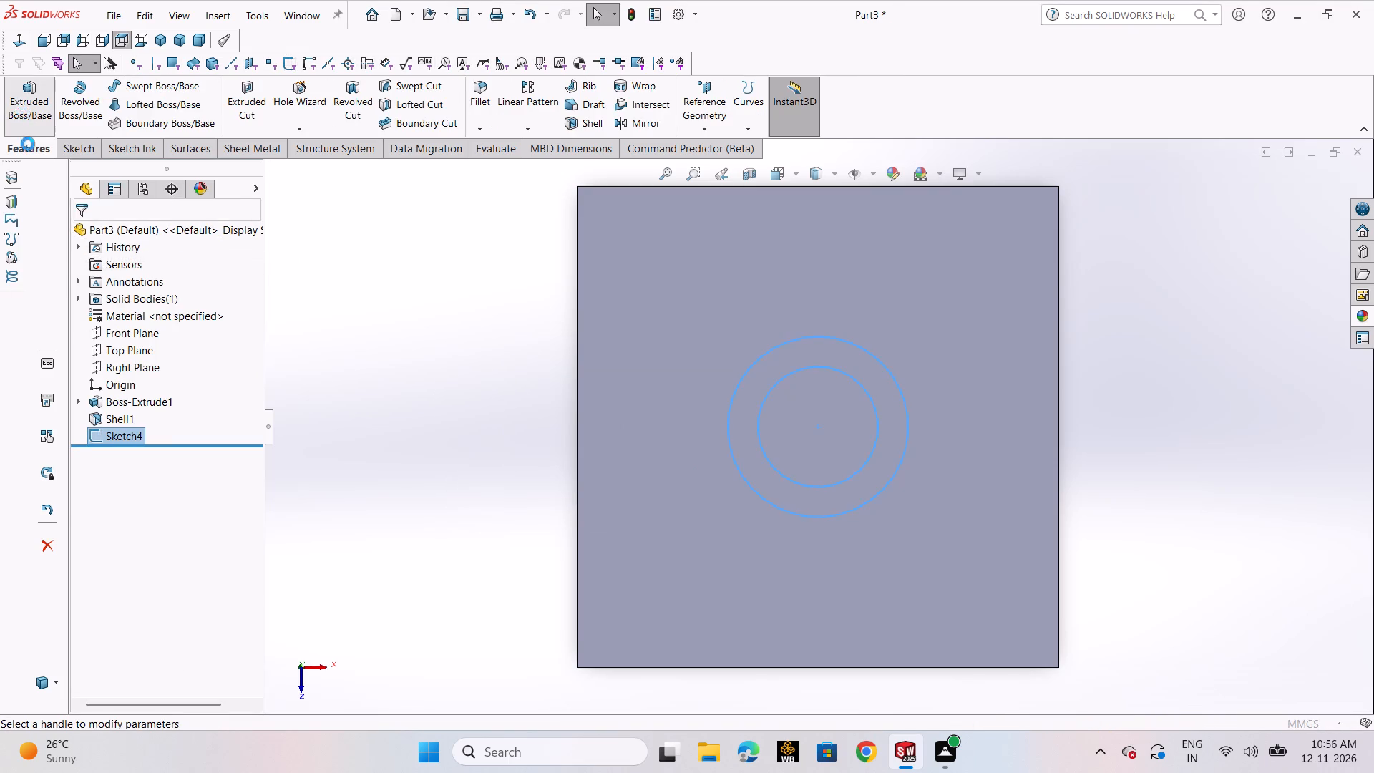
pyautogui.press('6')
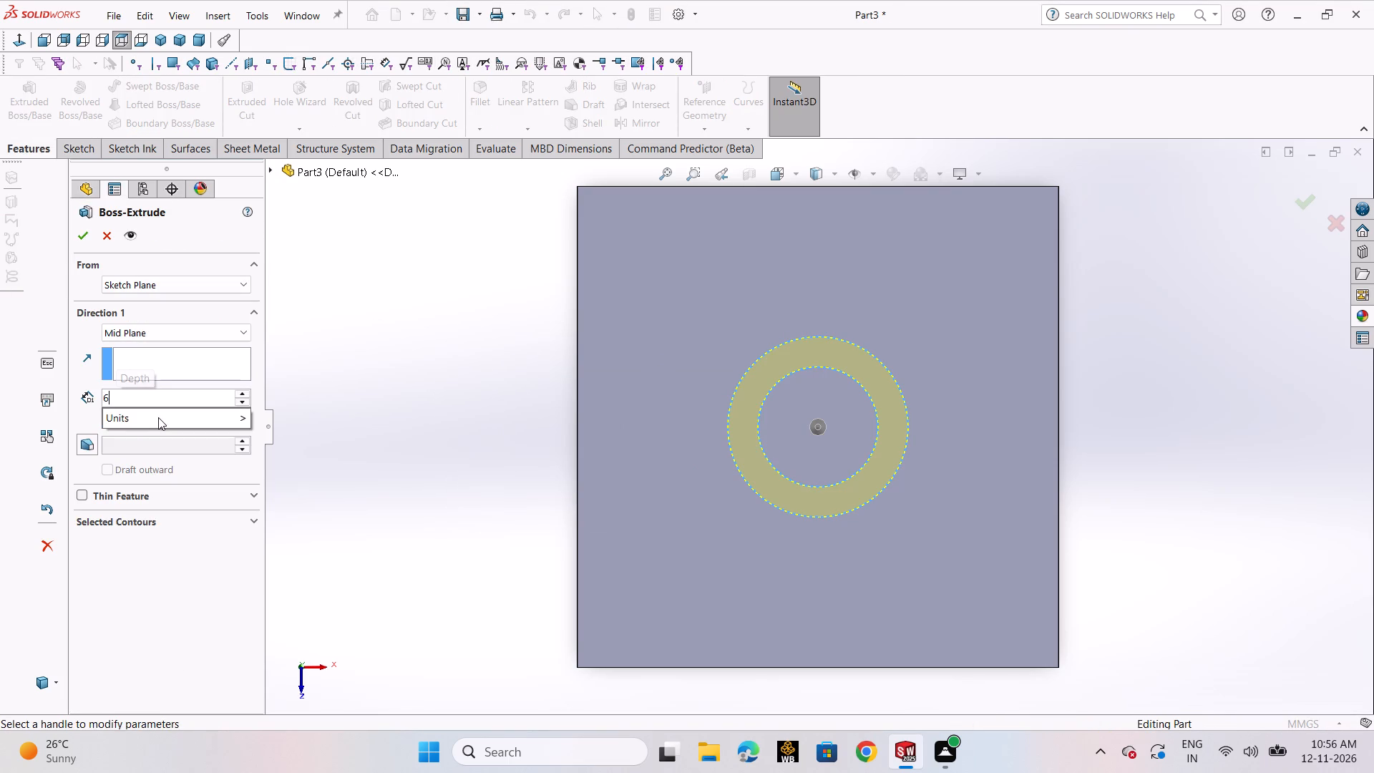
pyautogui.press('Return')
pyautogui.click(83, 227)
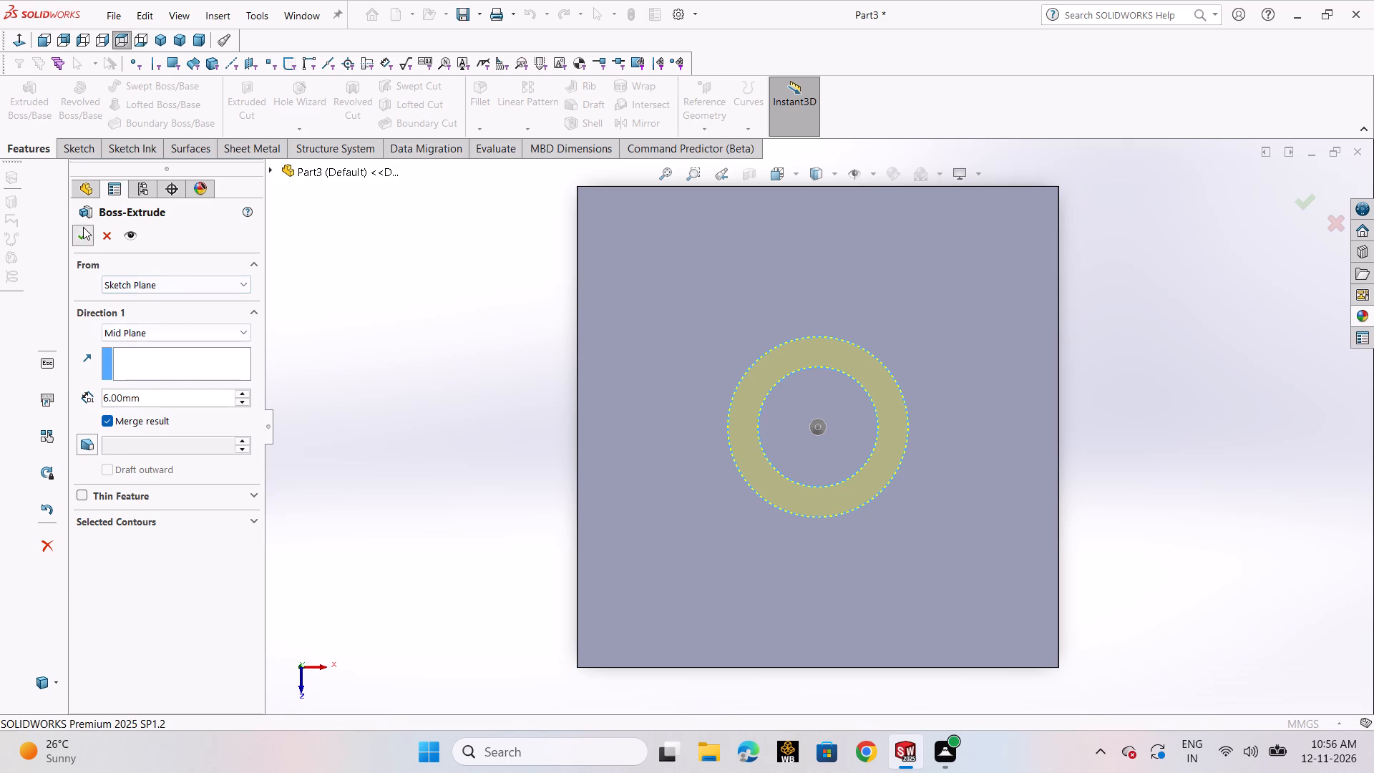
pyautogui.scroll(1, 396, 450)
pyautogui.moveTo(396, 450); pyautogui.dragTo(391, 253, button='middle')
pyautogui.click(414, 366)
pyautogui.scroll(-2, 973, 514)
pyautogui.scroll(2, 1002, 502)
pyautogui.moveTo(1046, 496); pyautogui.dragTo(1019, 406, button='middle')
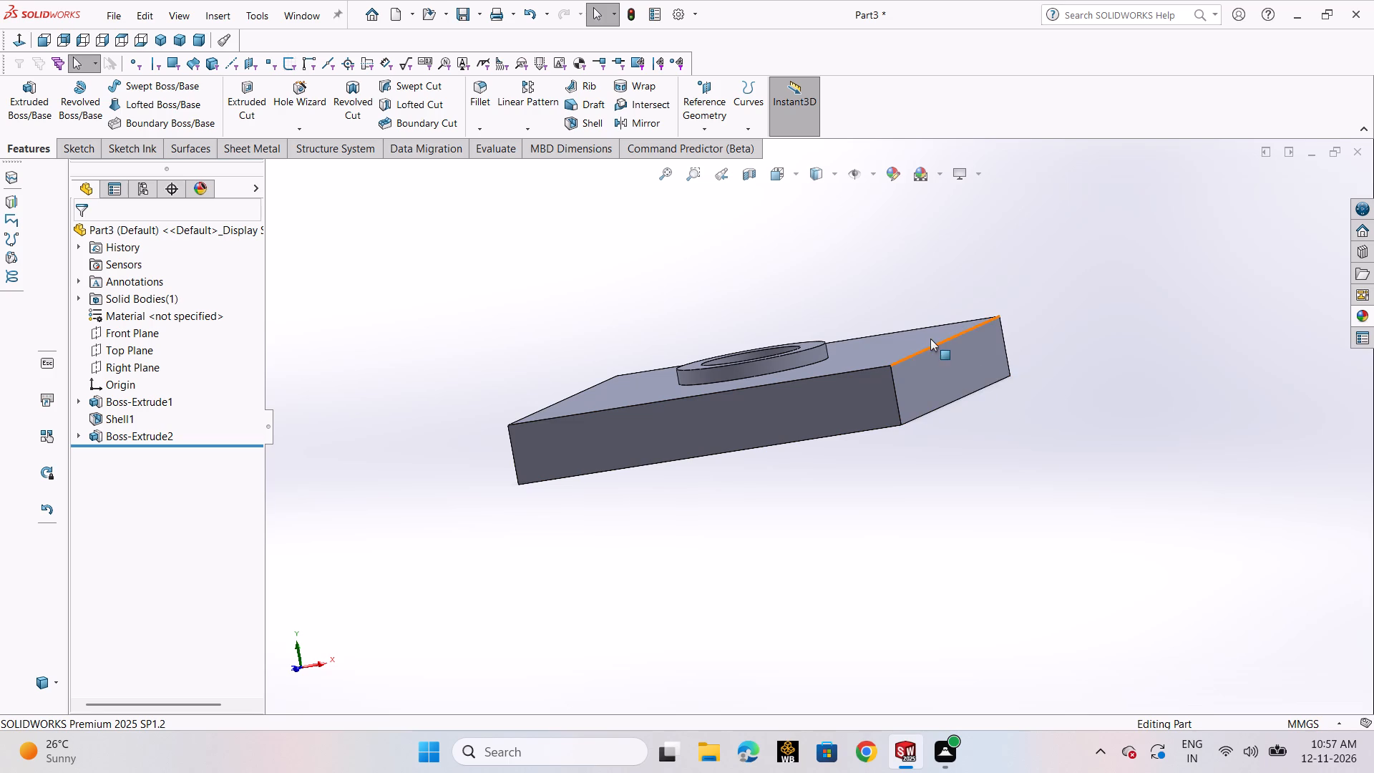
# Sketch a corner rectangle about 10 by 9 mm on the block's closed outer face, starting at the face's upper-right corner.
pyautogui.click(910, 339)
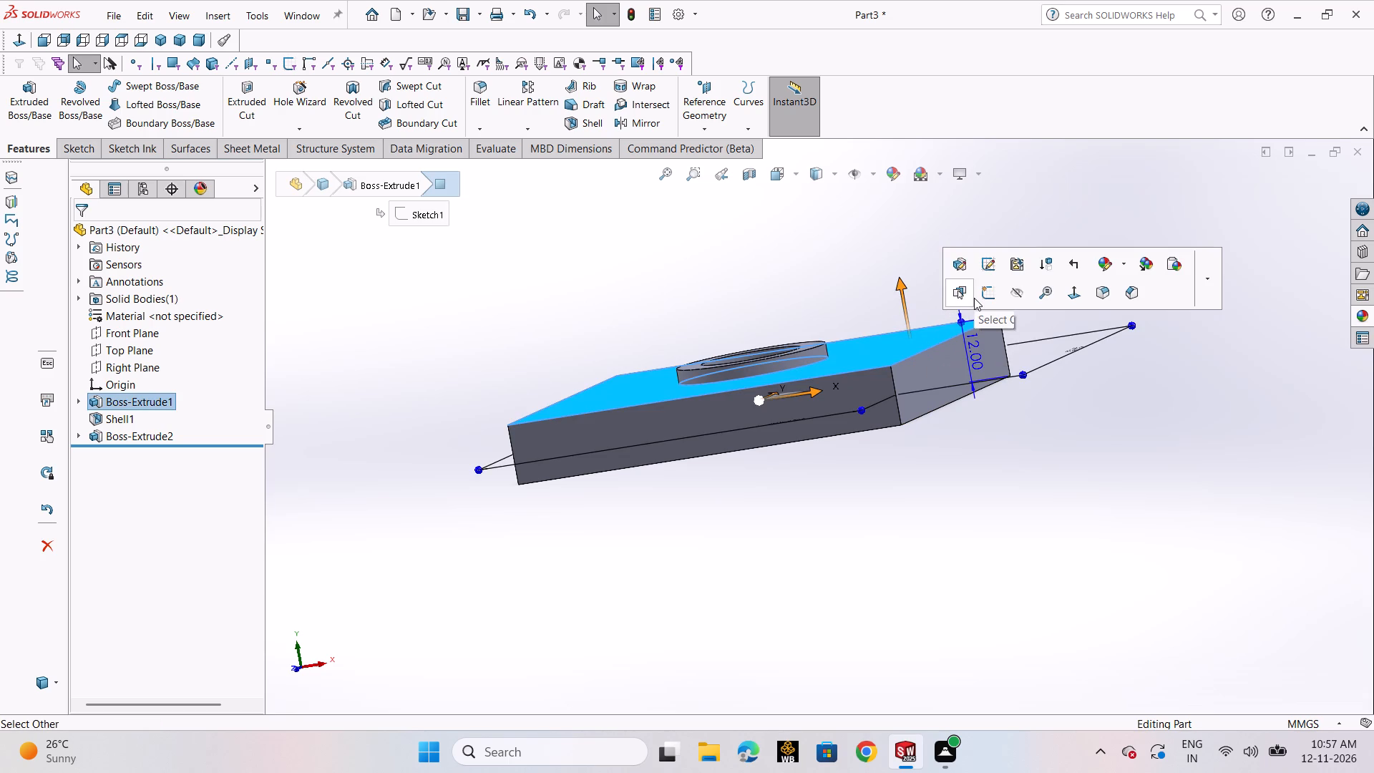
pyautogui.click(974, 298)
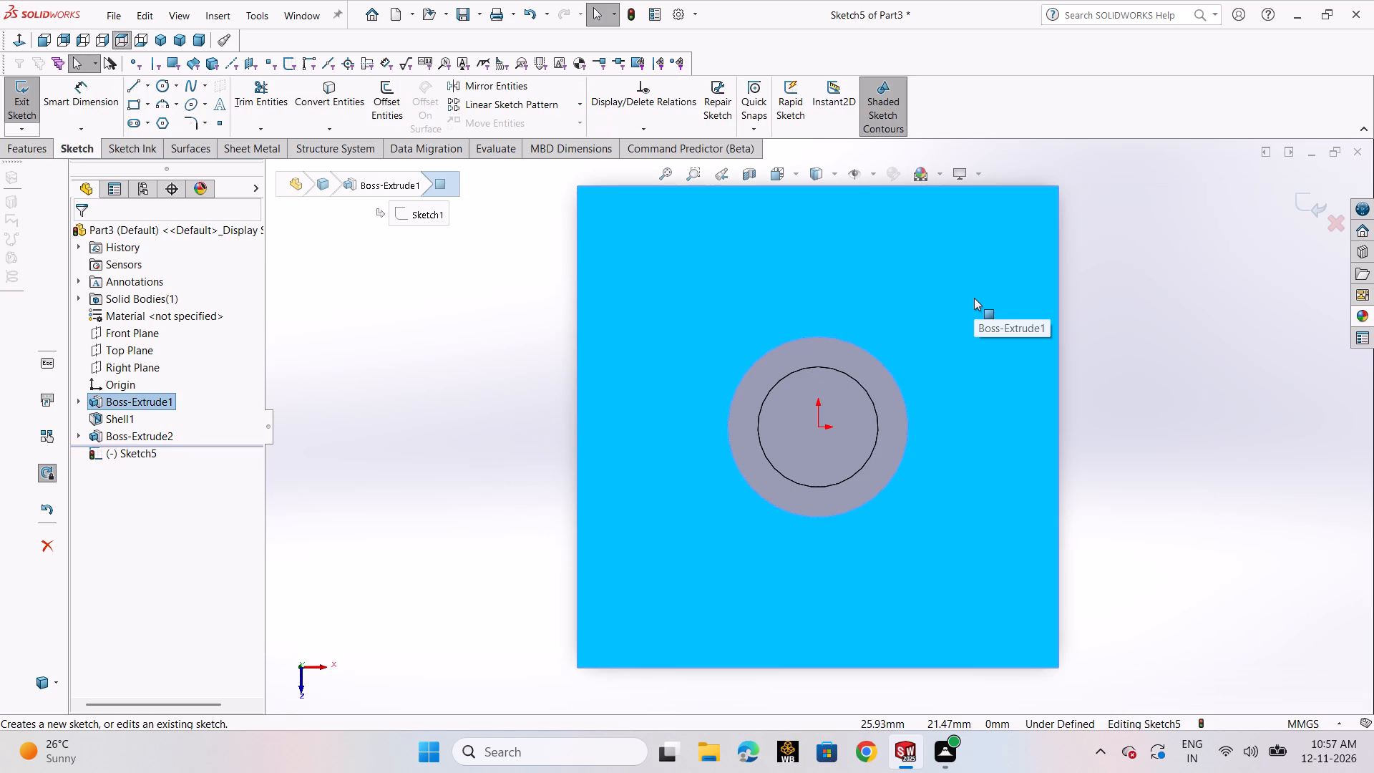
pyautogui.click(1124, 334)
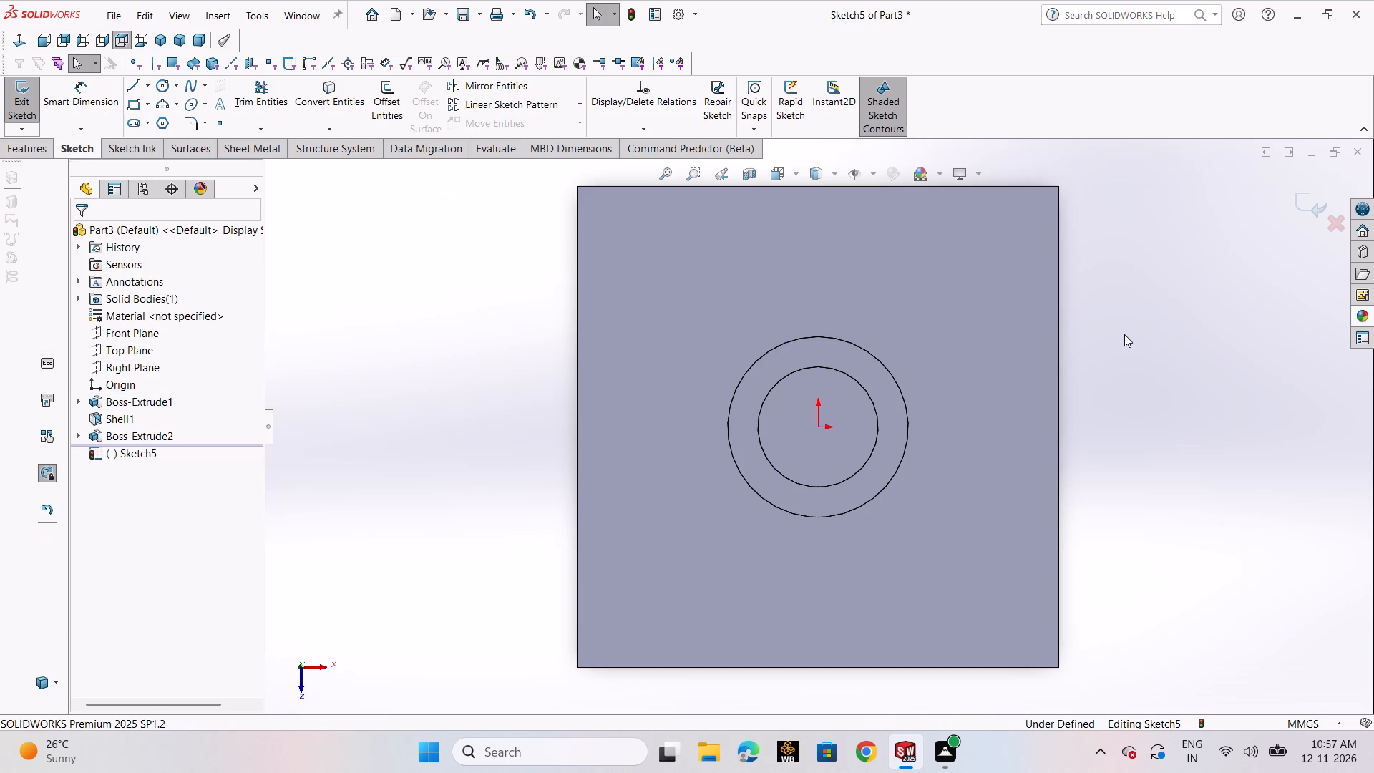
pyautogui.click(130, 103)
pyautogui.click(140, 121)
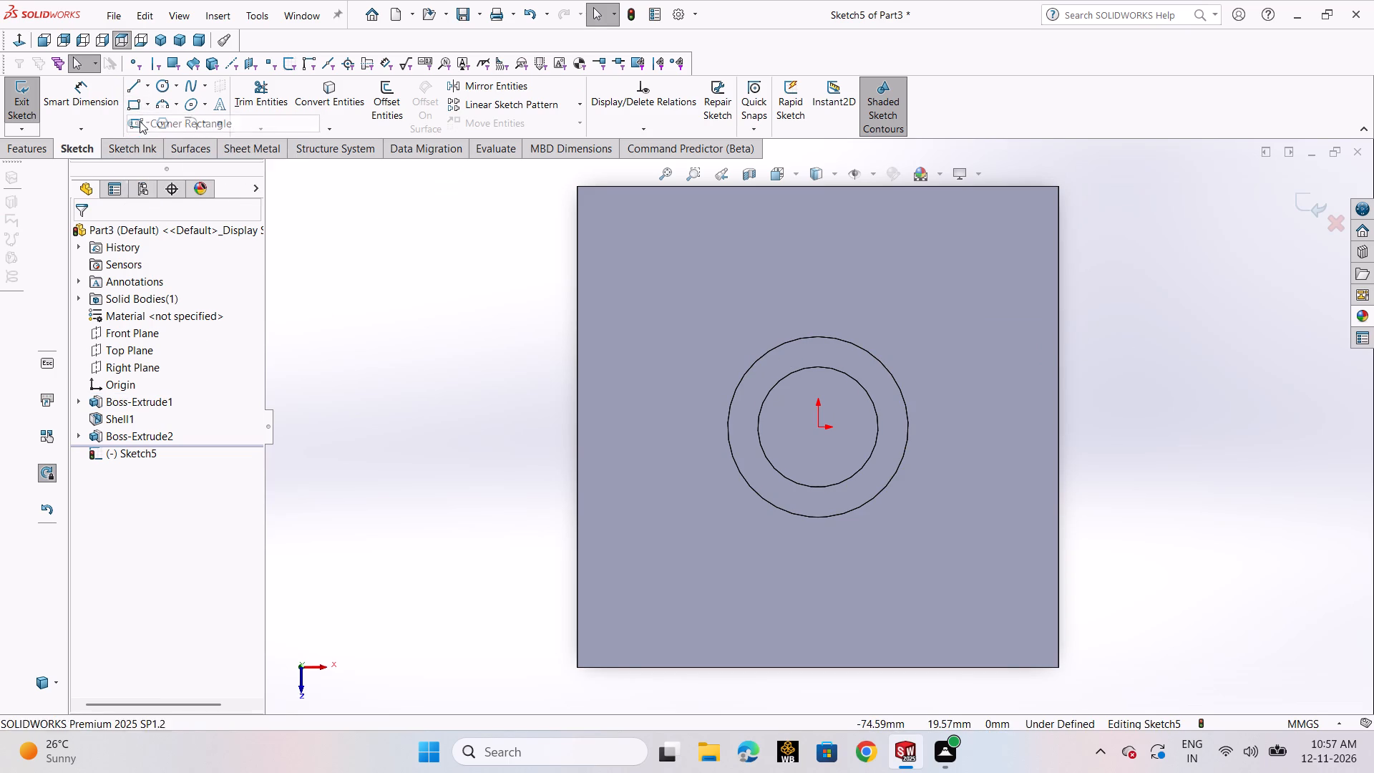
pyautogui.click(1058, 187)
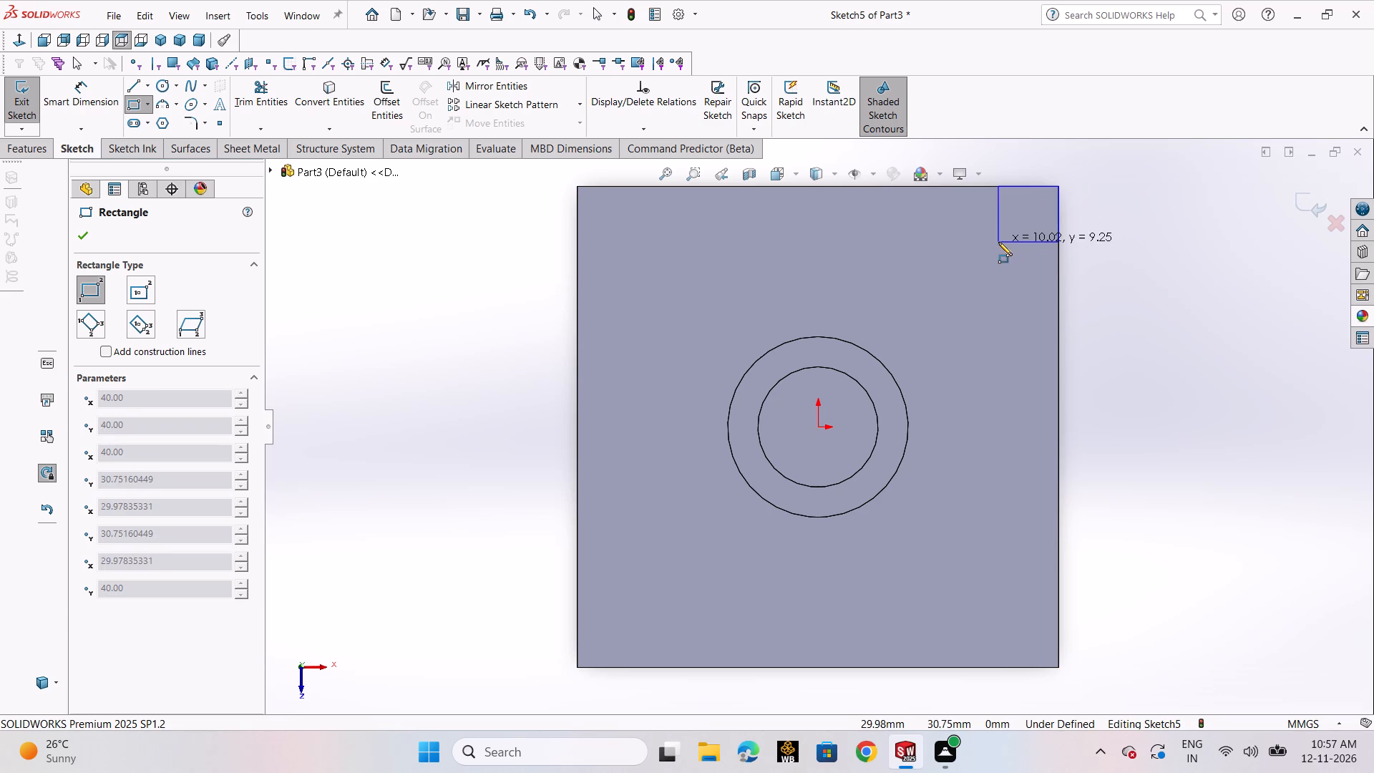
pyautogui.click(998, 242)
pyautogui.rightClick(998, 242)
pyautogui.click(1005, 250)
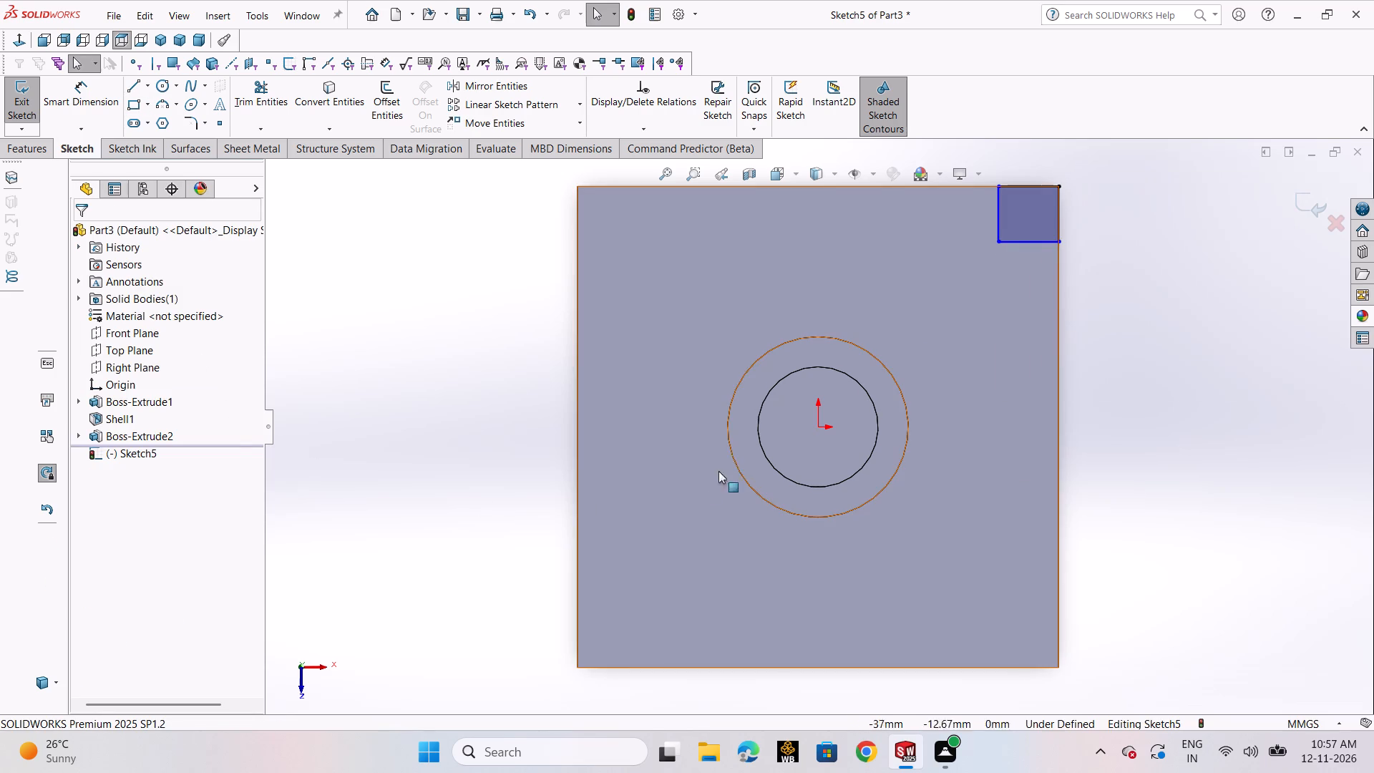
# Dimension the corner rectangle to 16 mm wide and 16 mm high, and exit the sketch.
pyautogui.click(107, 100)
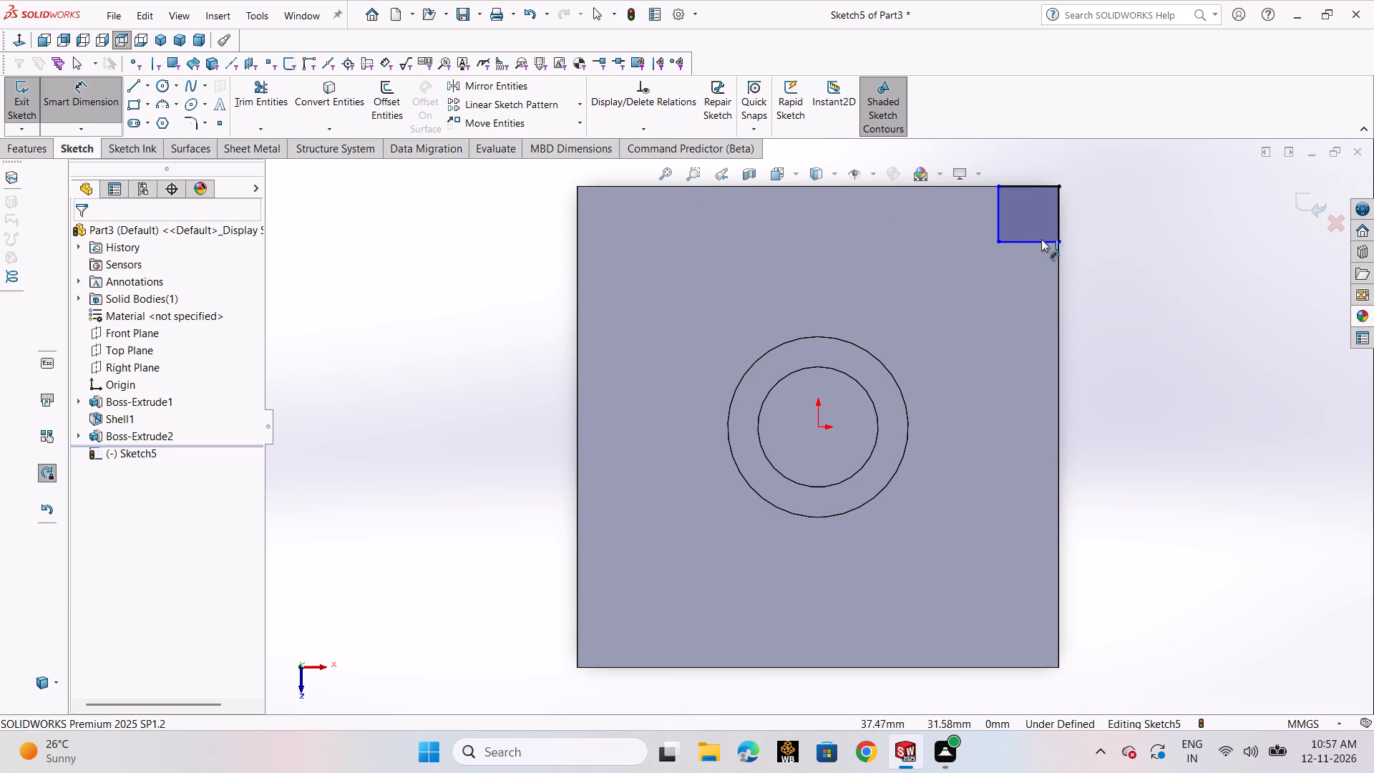
pyautogui.click(1040, 242)
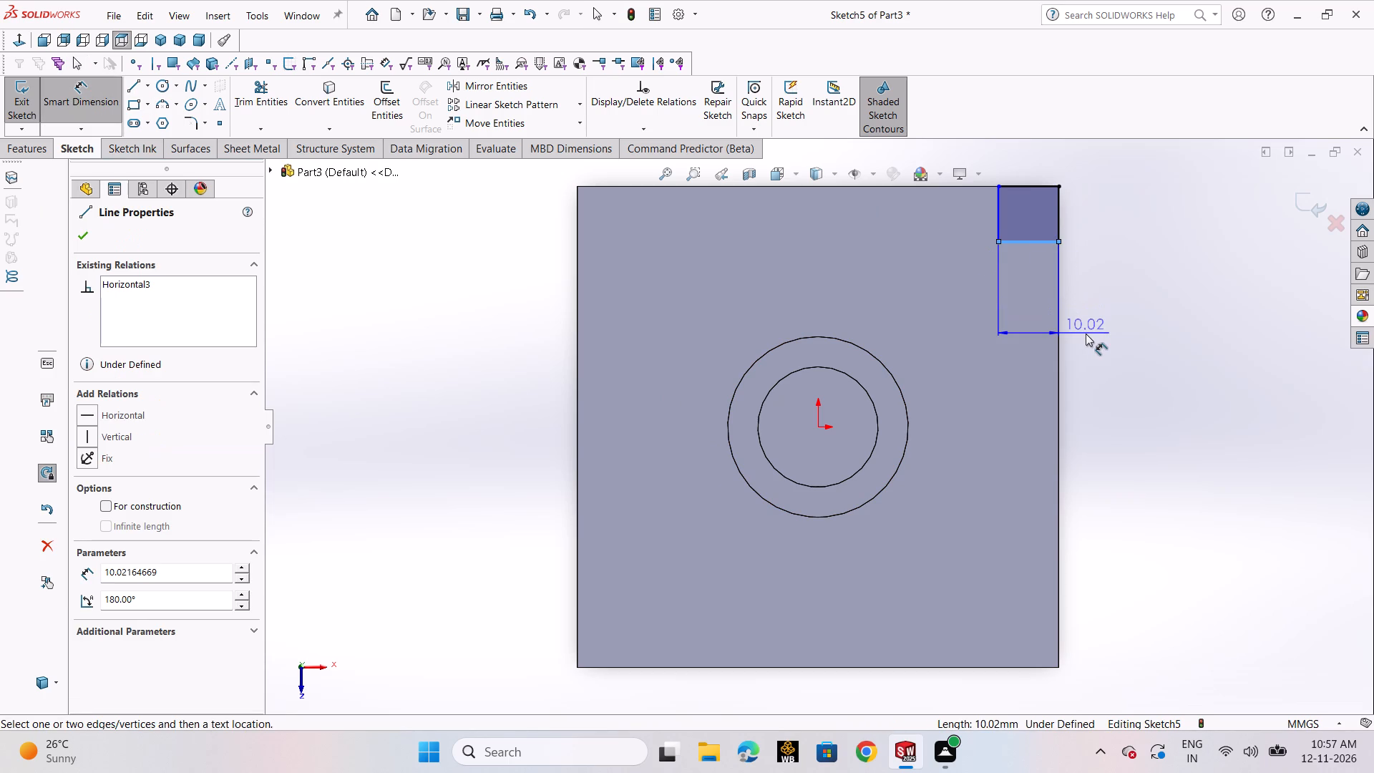
pyautogui.click(1086, 334)
pyautogui.write('16')
pyautogui.press('Return')
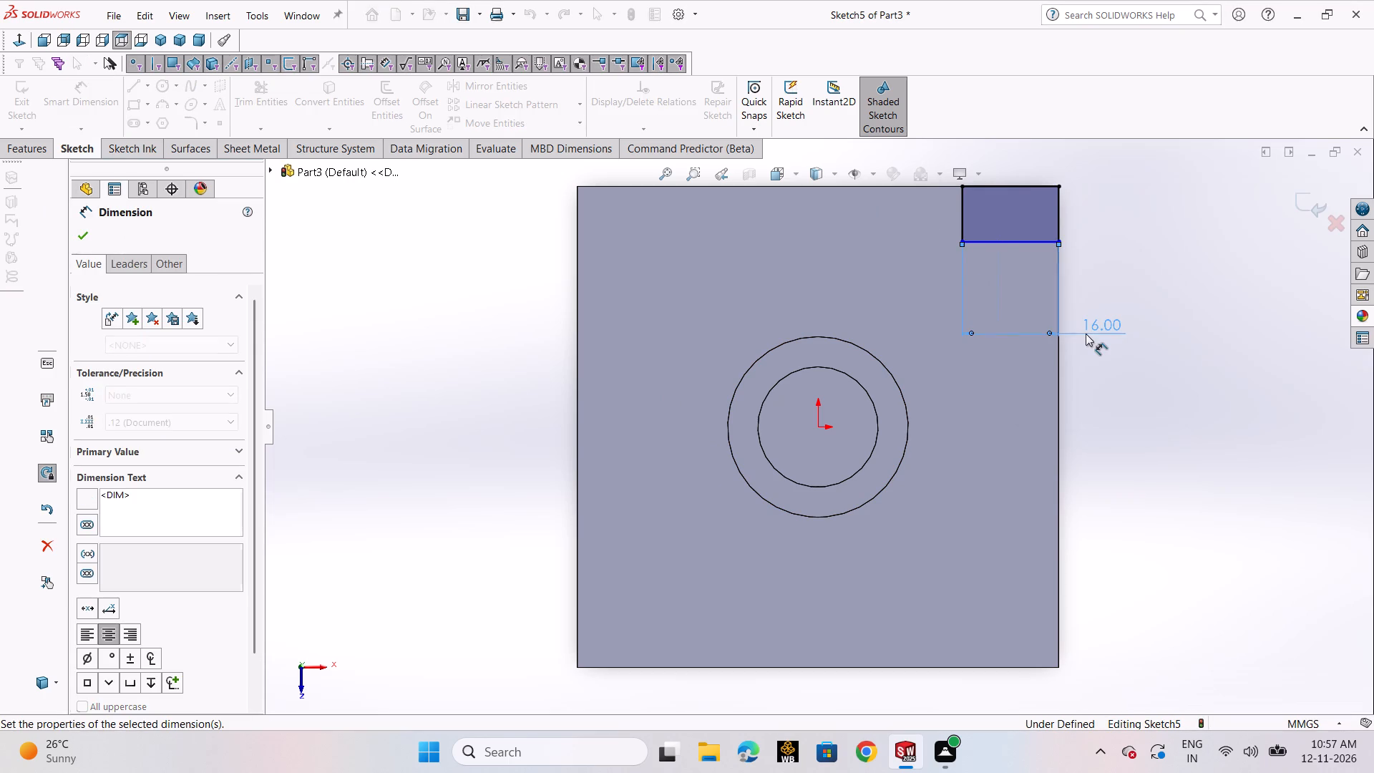
pyautogui.click(1057, 215)
pyautogui.click(1112, 221)
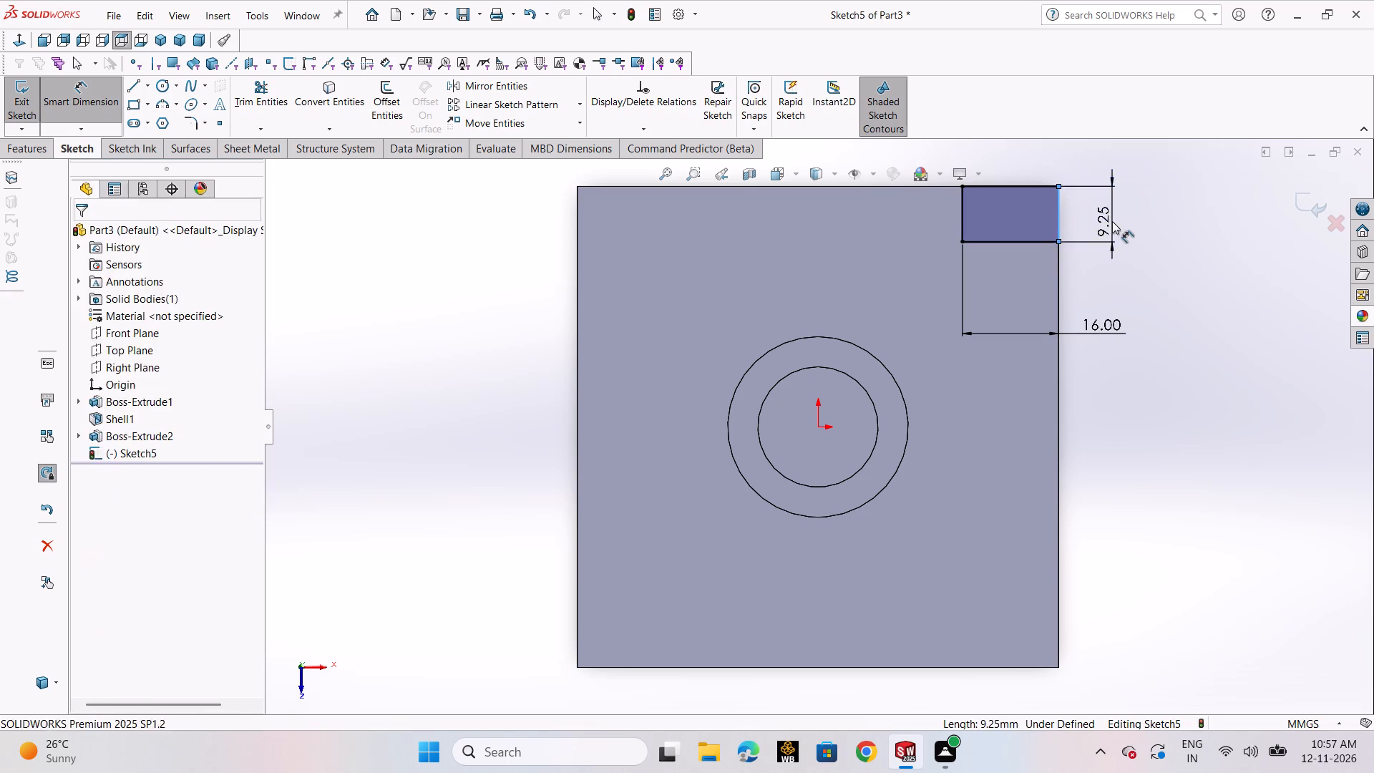
pyautogui.write('16')
pyautogui.press('Return')
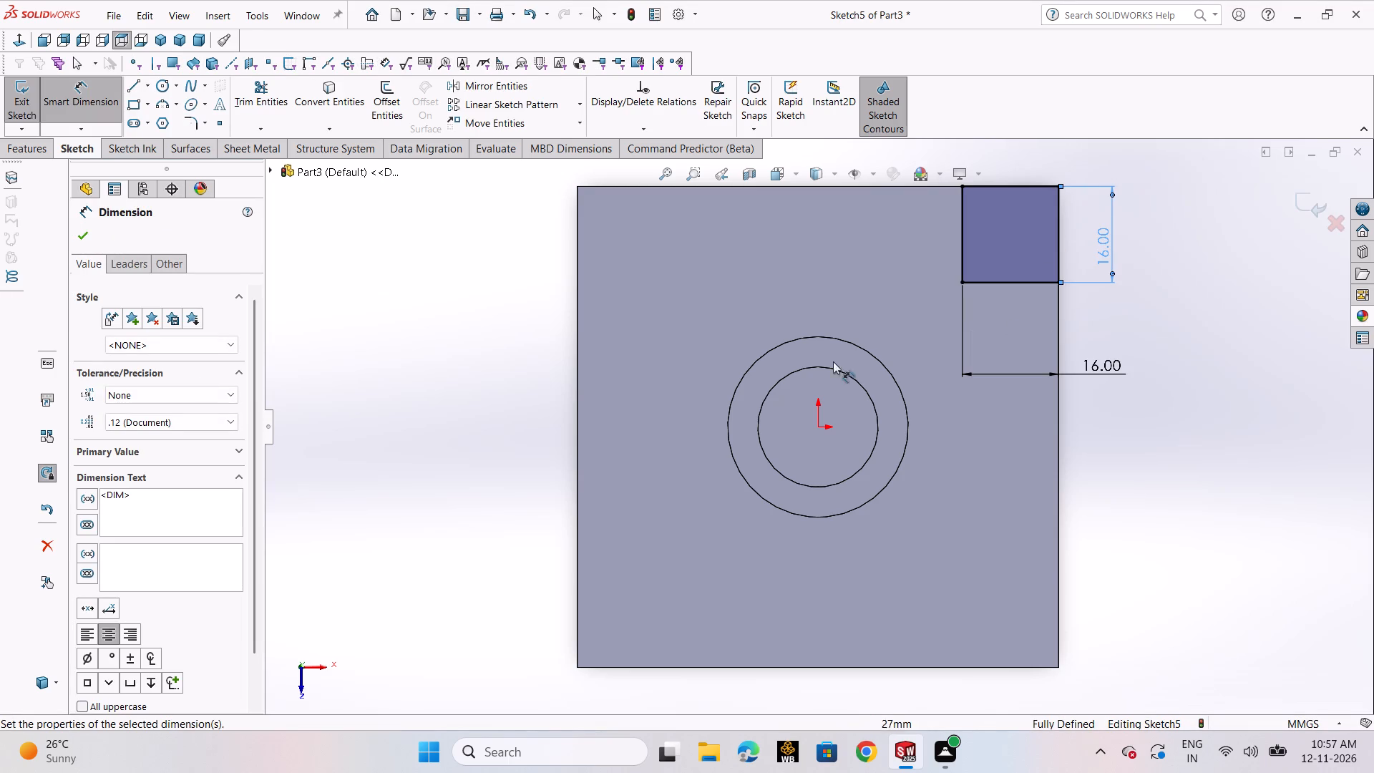
pyautogui.click(78, 243)
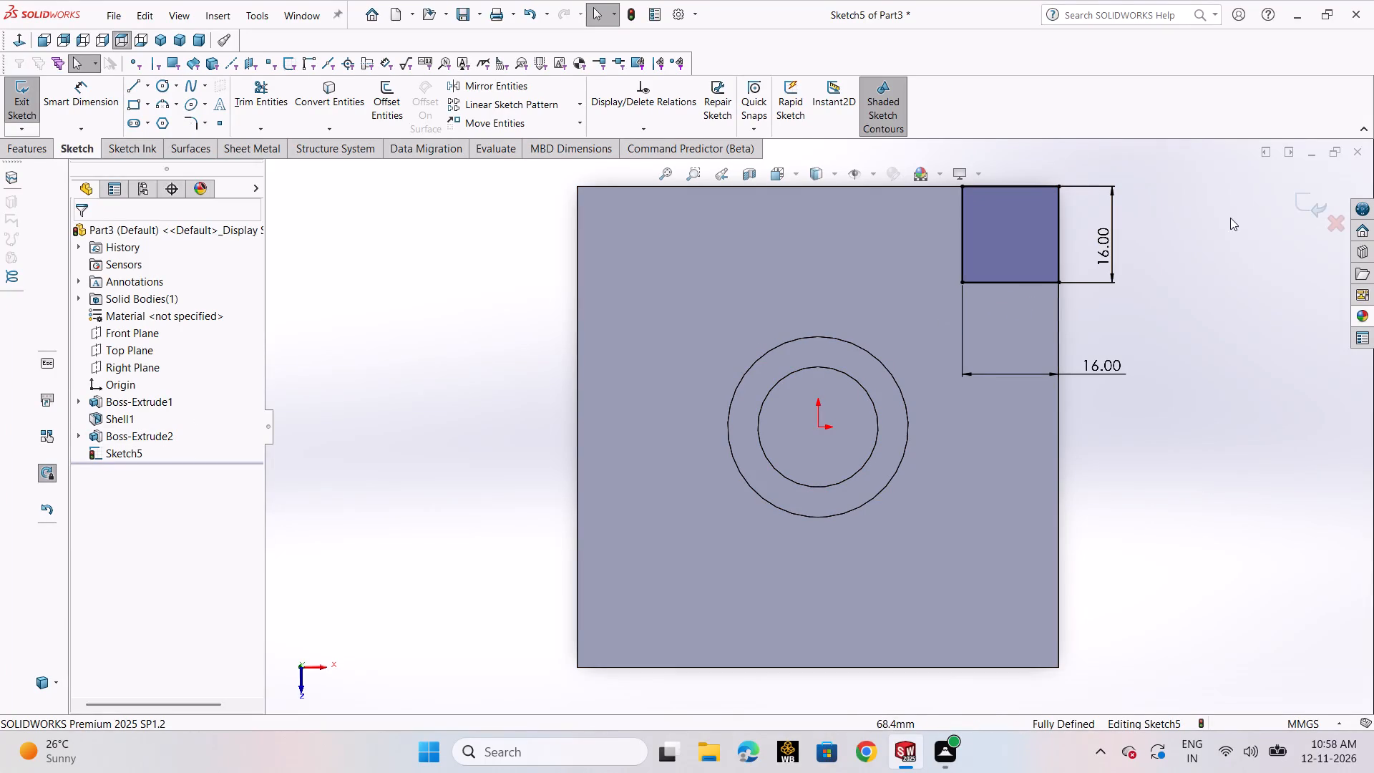
pyautogui.click(1305, 206)
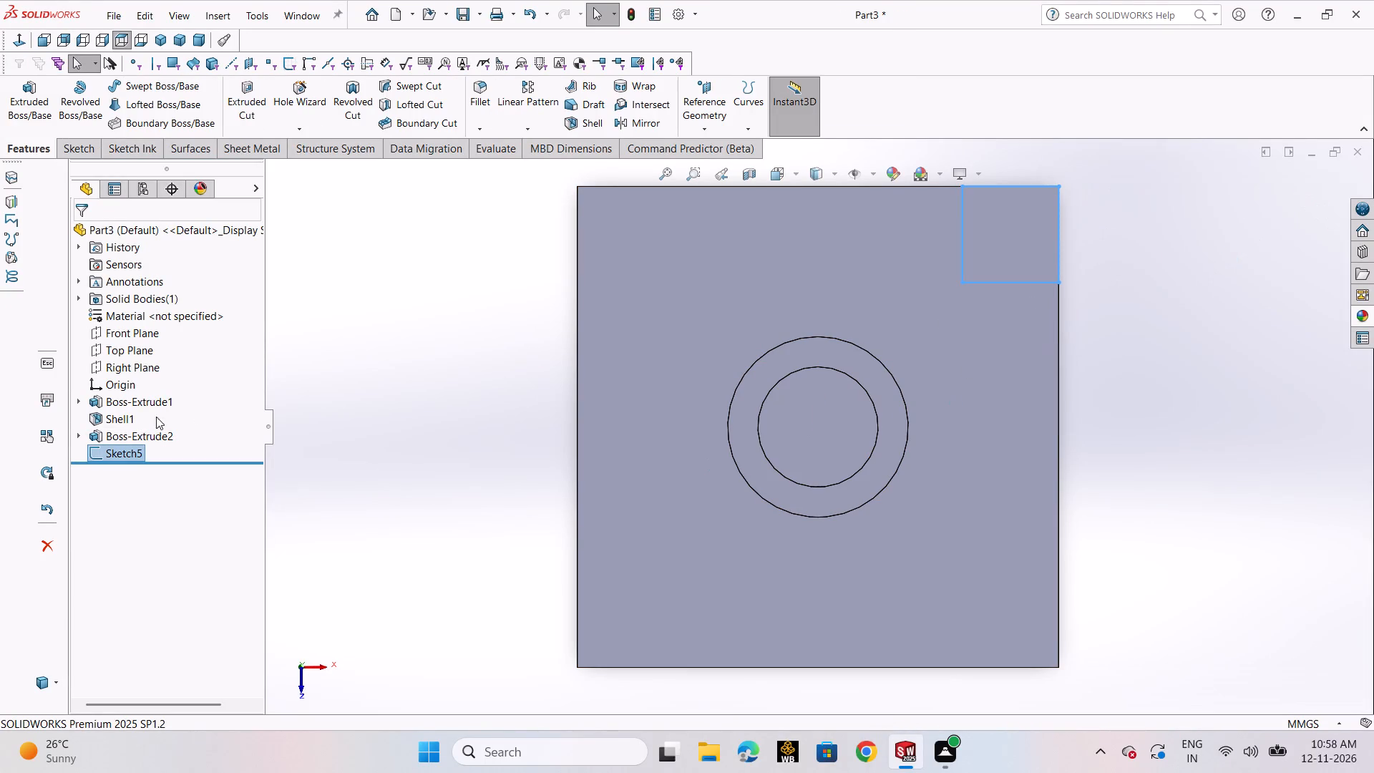
# Delete the Shell1 feature from the part.
pyautogui.click(136, 417)
pyautogui.rightClick(136, 417)
pyautogui.click(195, 499)
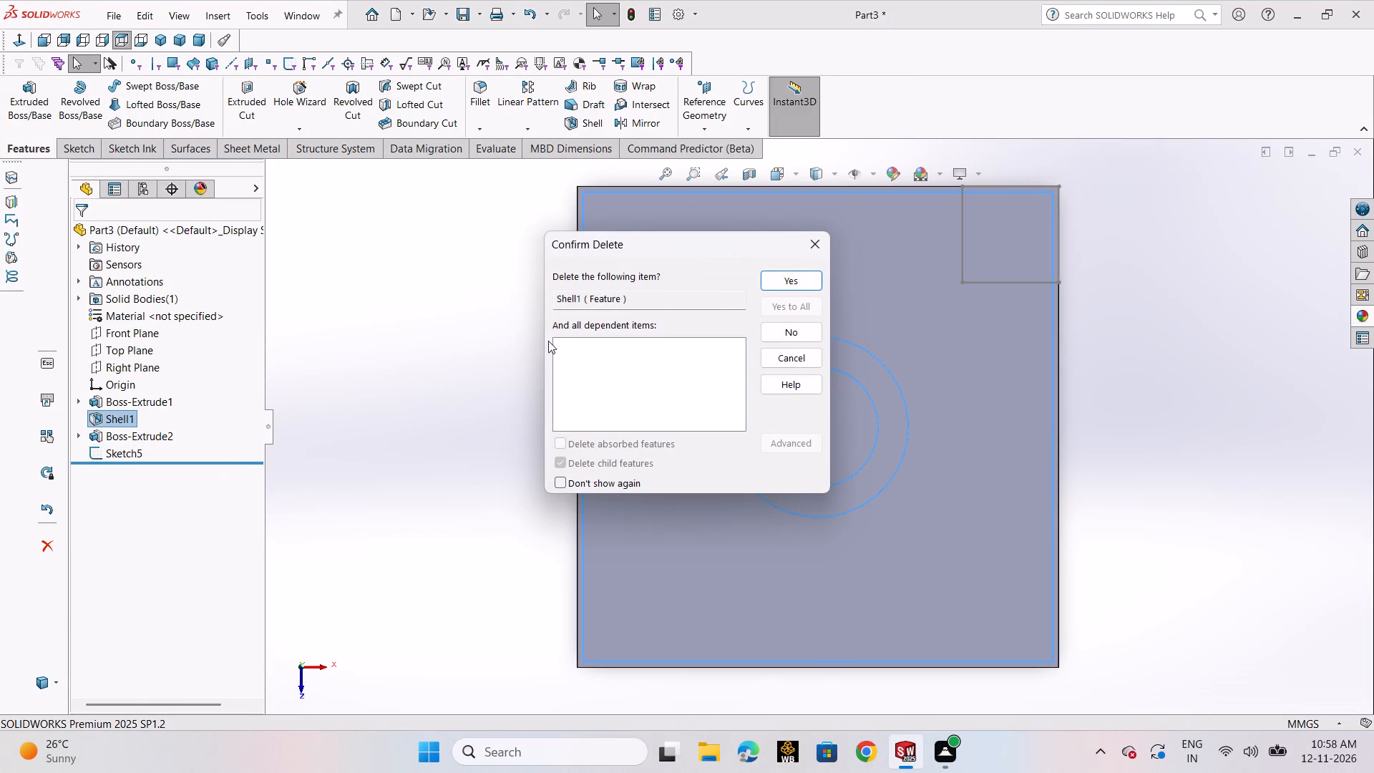
pyautogui.click(762, 283)
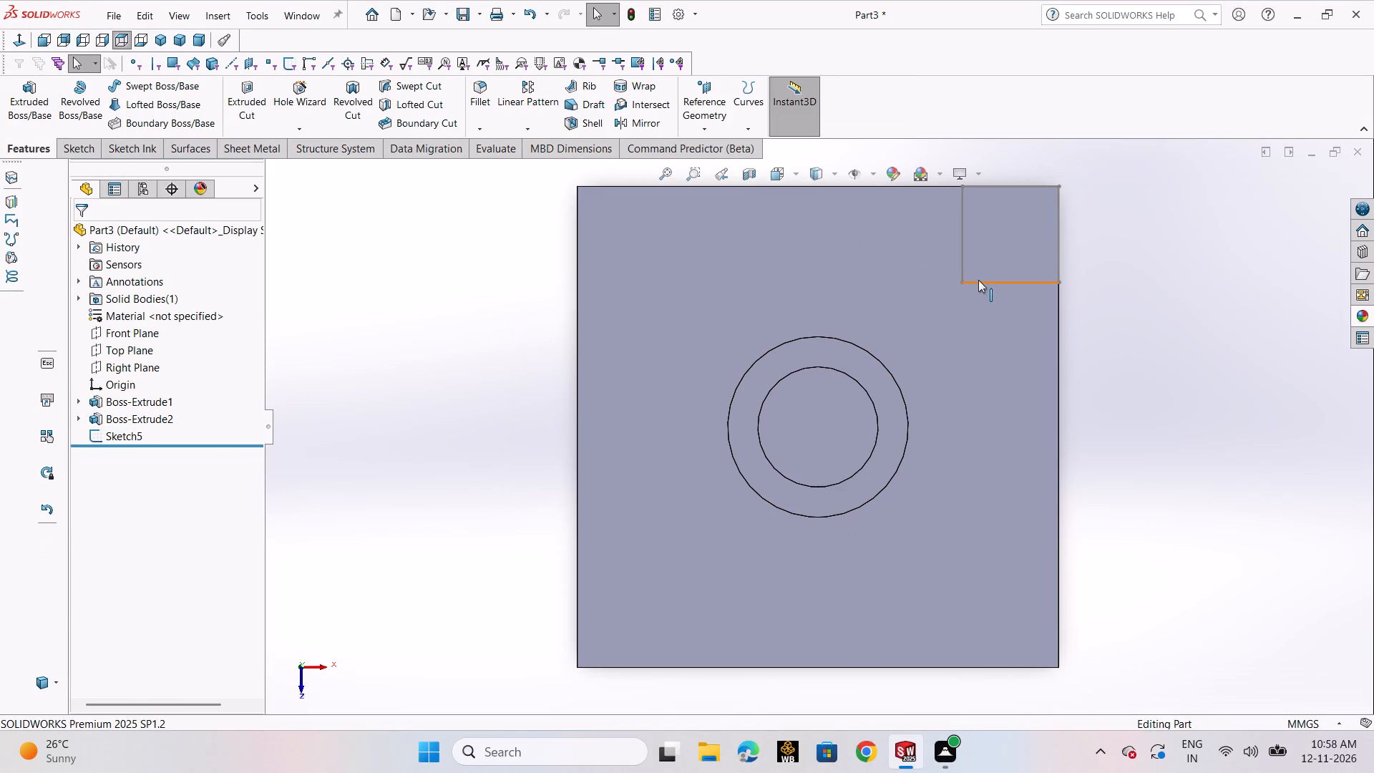
# Reopen the corner square's sketch and round the square's inner corner, nearest the ring boss, with an 8 mm sketch fillet.
pyautogui.doubleClick(978, 280)
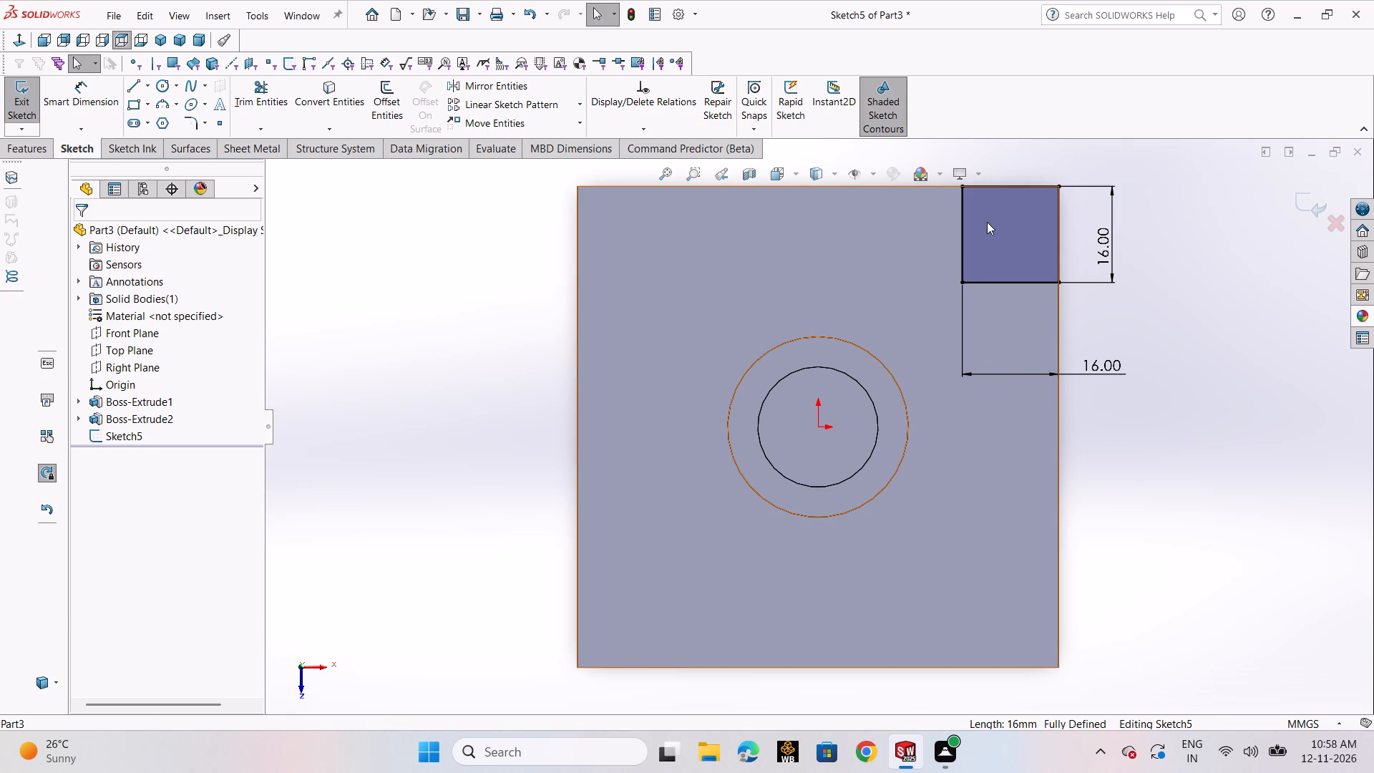
pyautogui.click(197, 127)
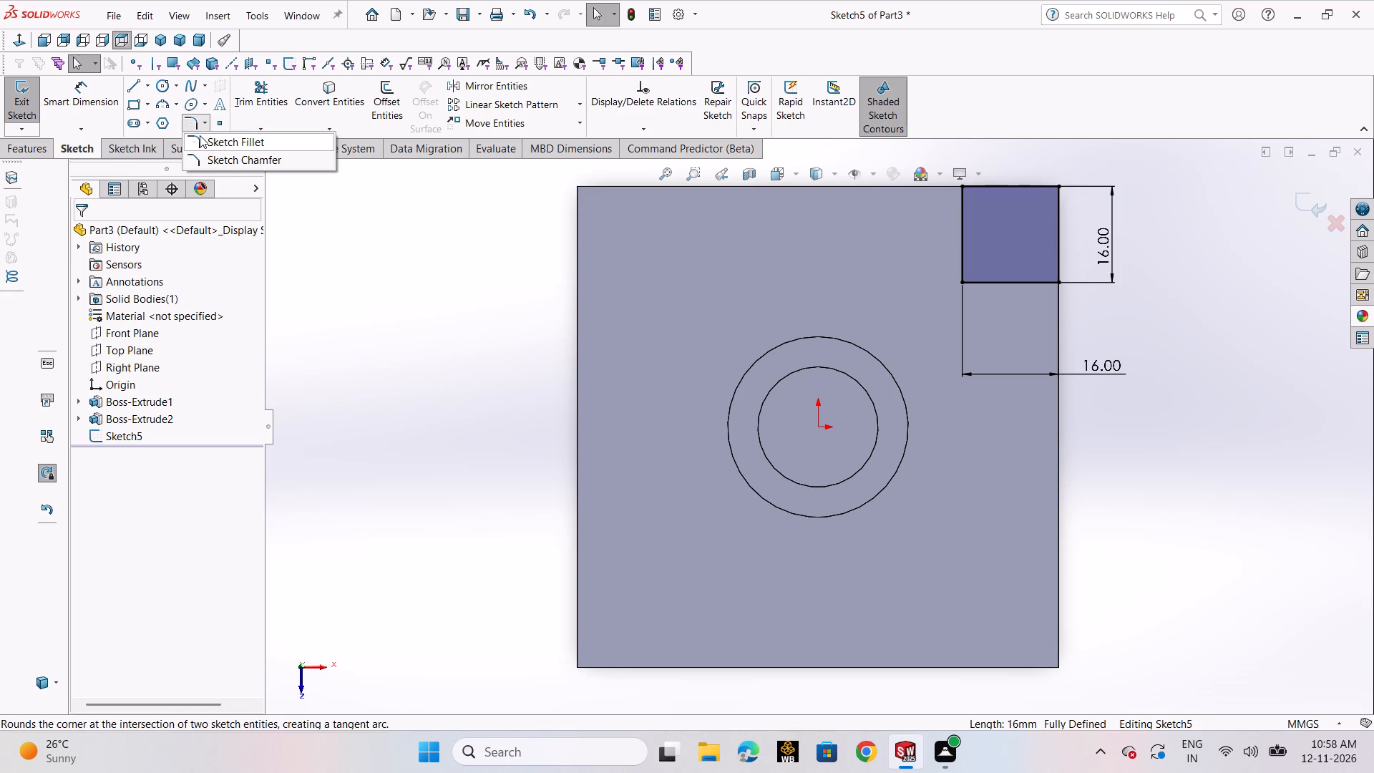
pyautogui.click(200, 139)
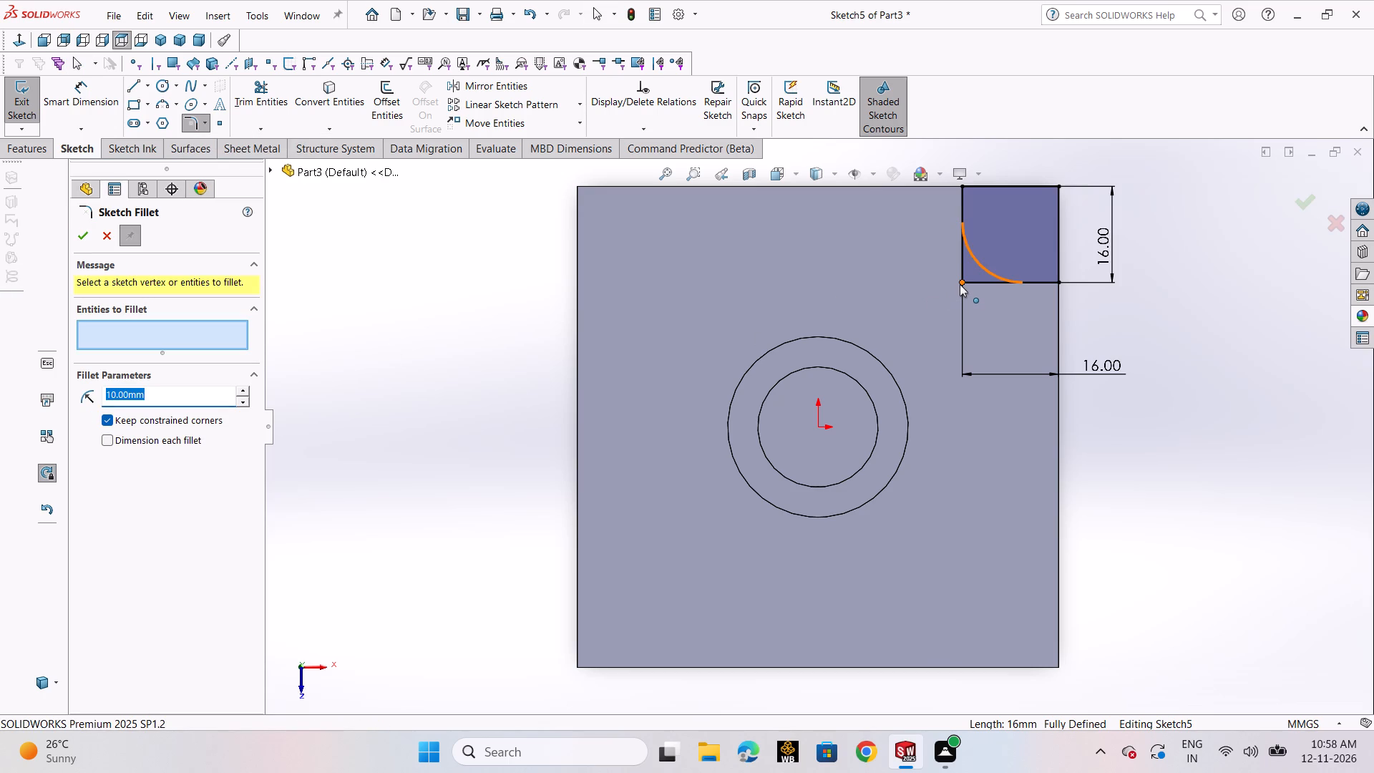
pyautogui.click(960, 284)
pyautogui.doubleClick(185, 400)
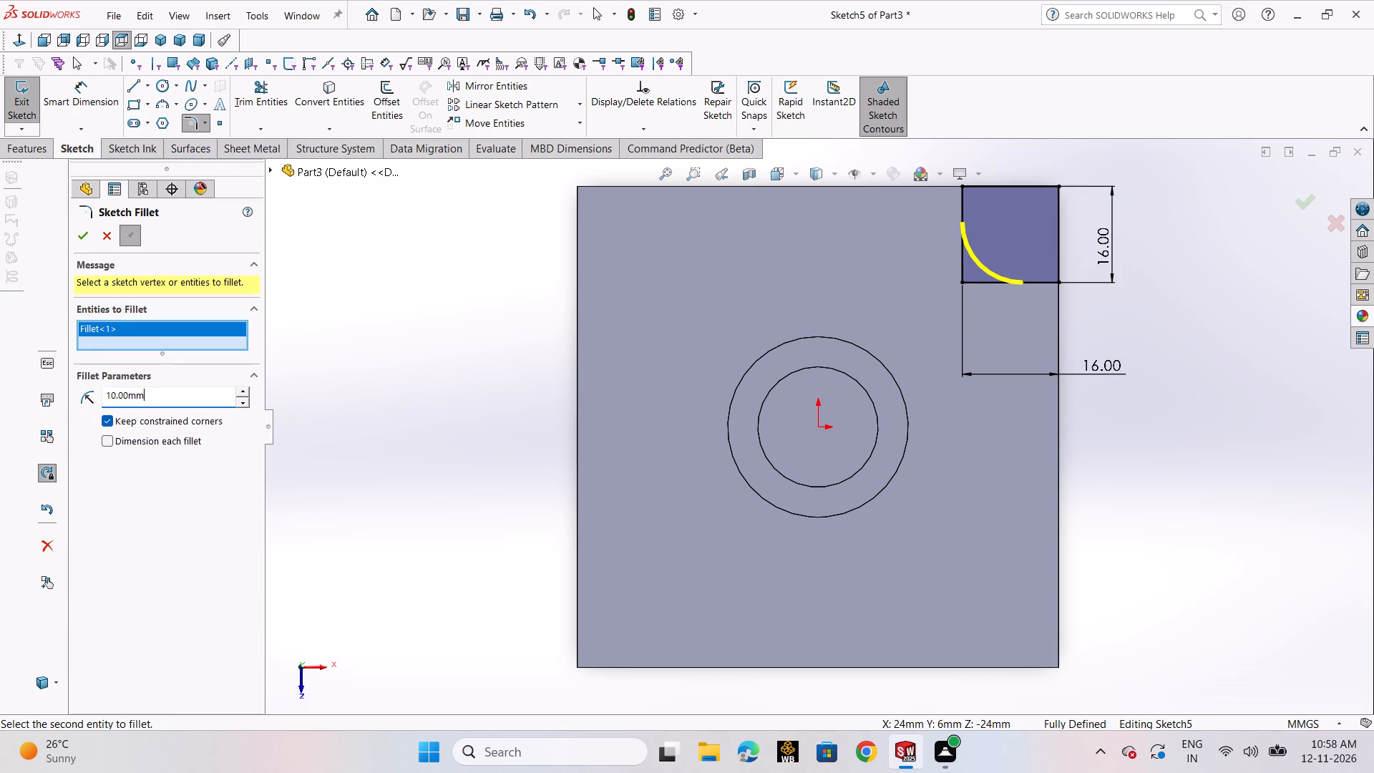
pyautogui.press('1')
pyautogui.press('Return')
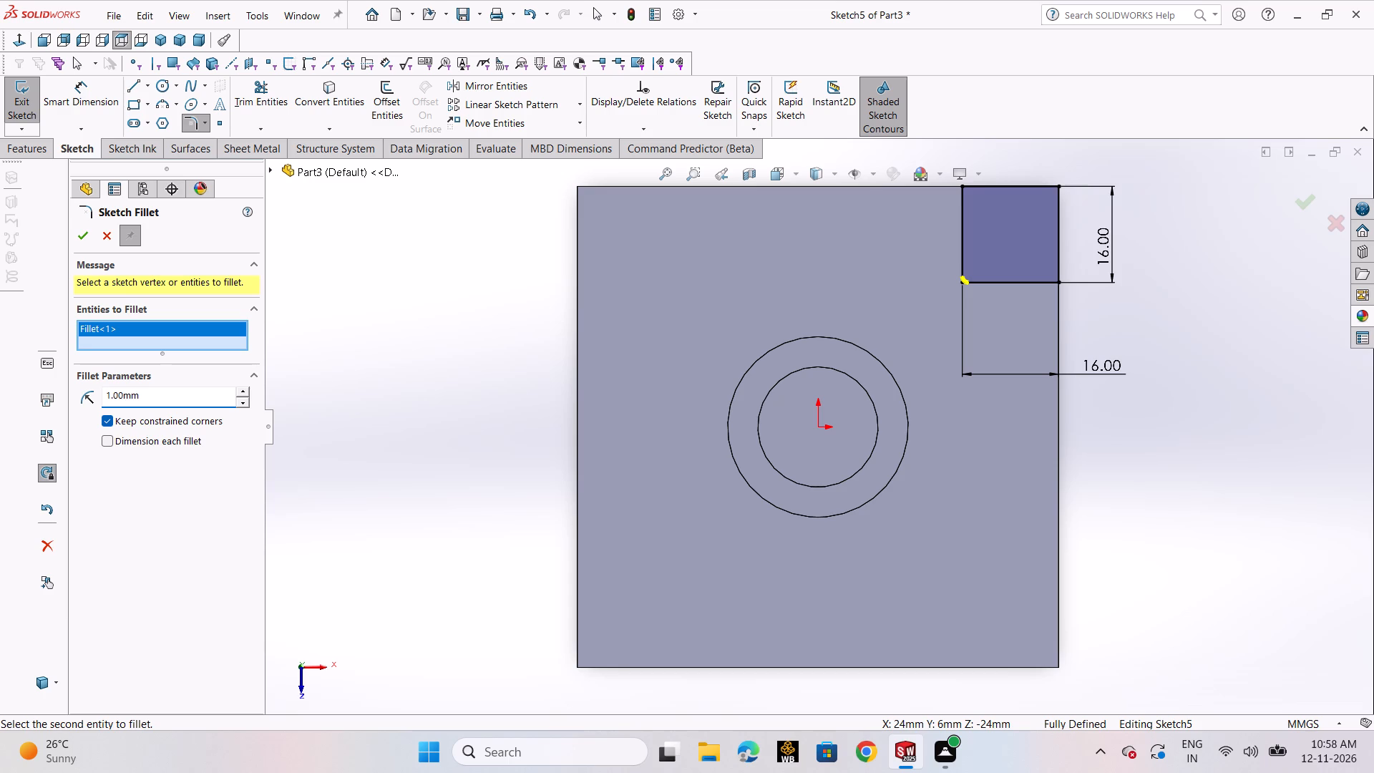
pyautogui.doubleClick(143, 393)
pyautogui.press('8')
pyautogui.press('Return')
pyautogui.click(86, 240)
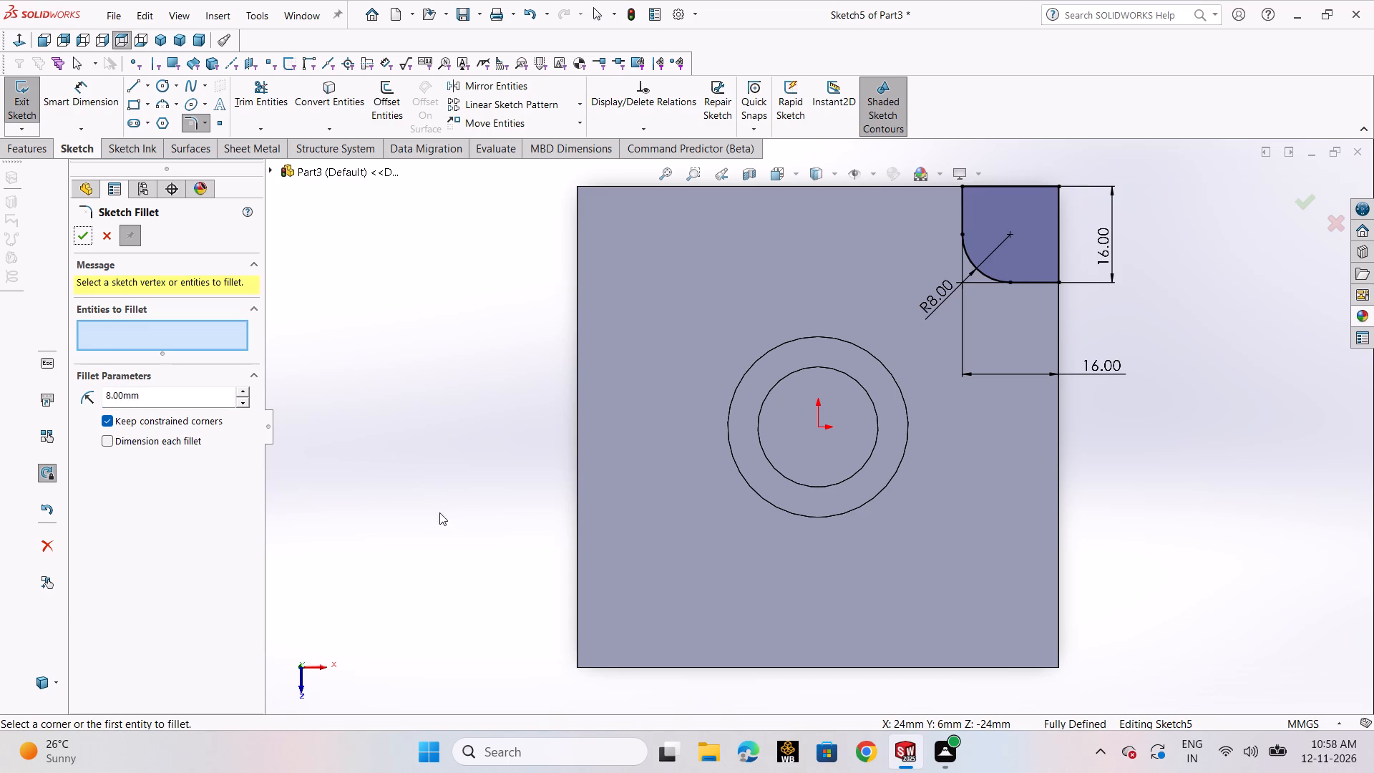
pyautogui.click(487, 511)
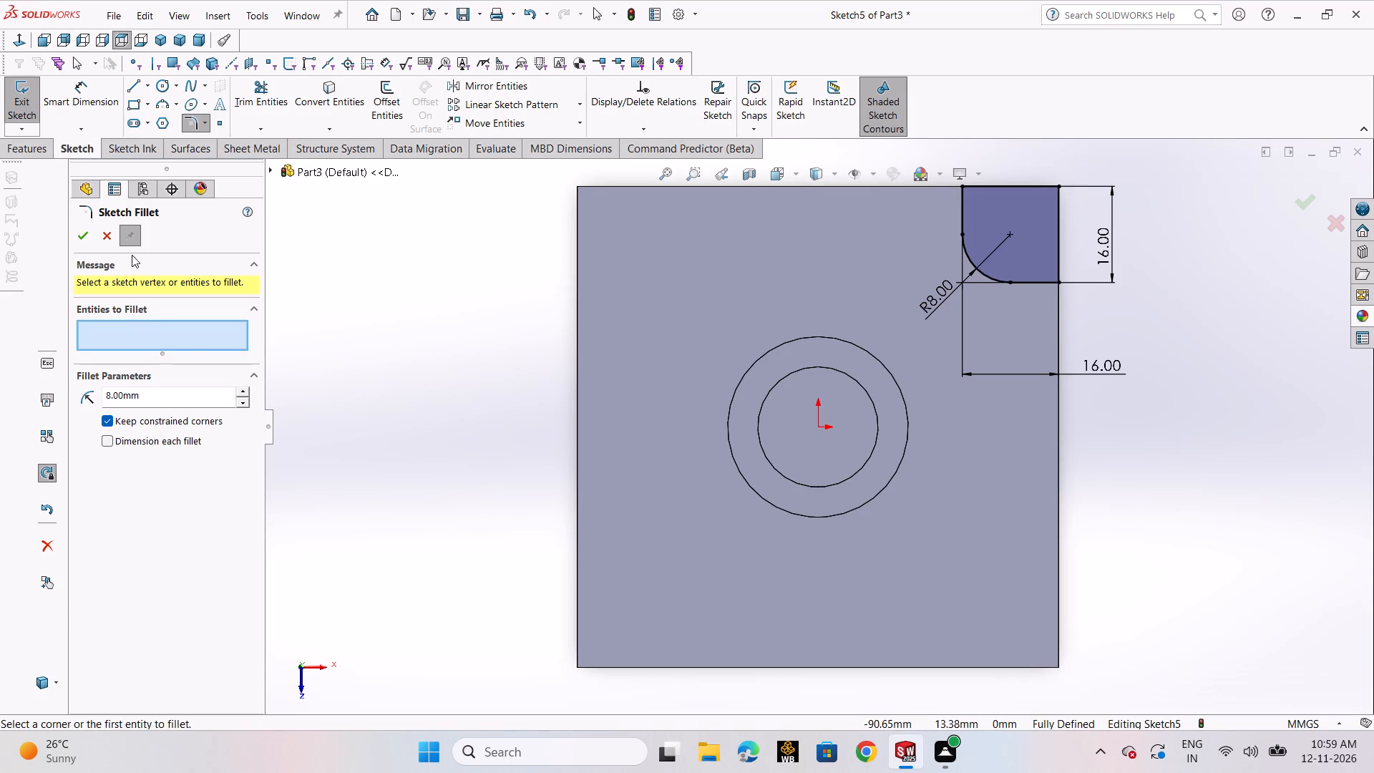
pyautogui.click(84, 235)
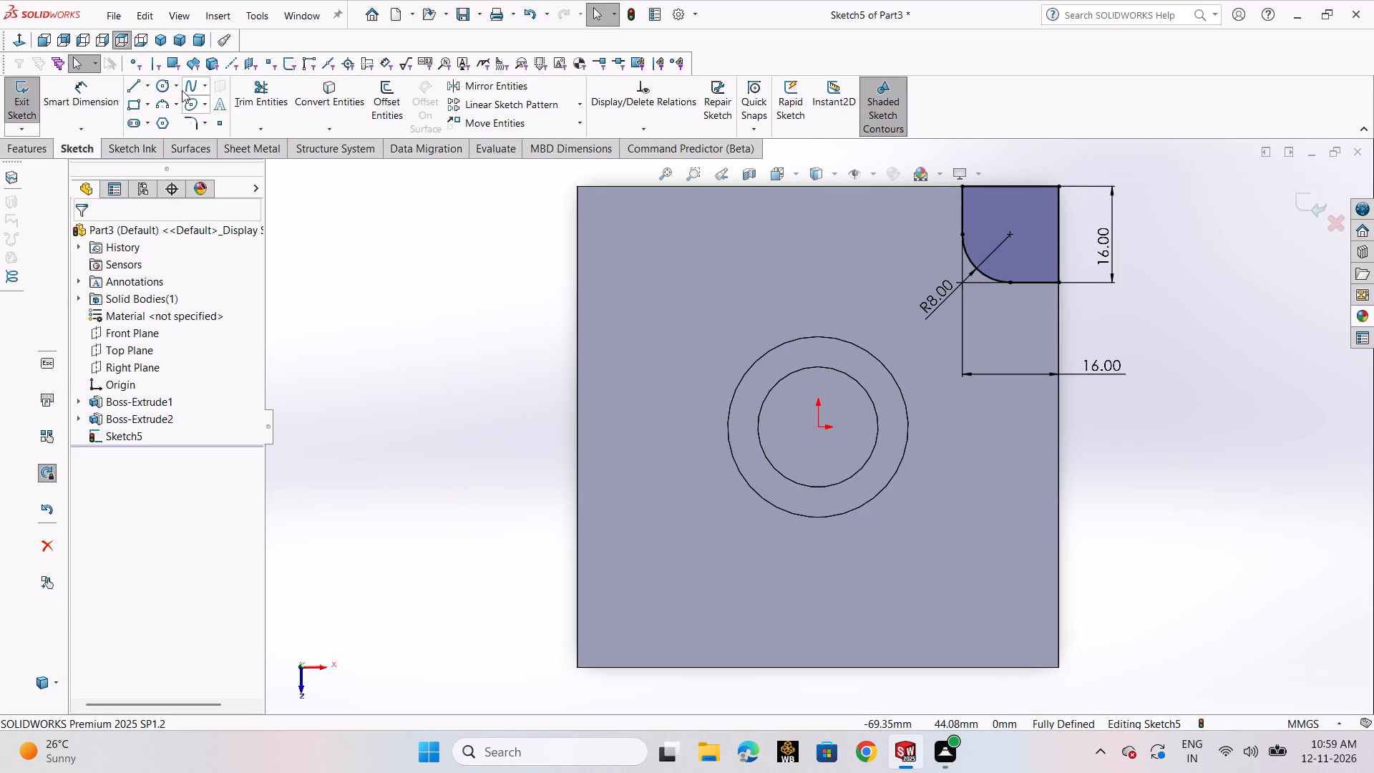
# Draw a centerline about 26 mm long upward from the origin and make it vertical.
pyautogui.click(147, 83)
pyautogui.click(169, 122)
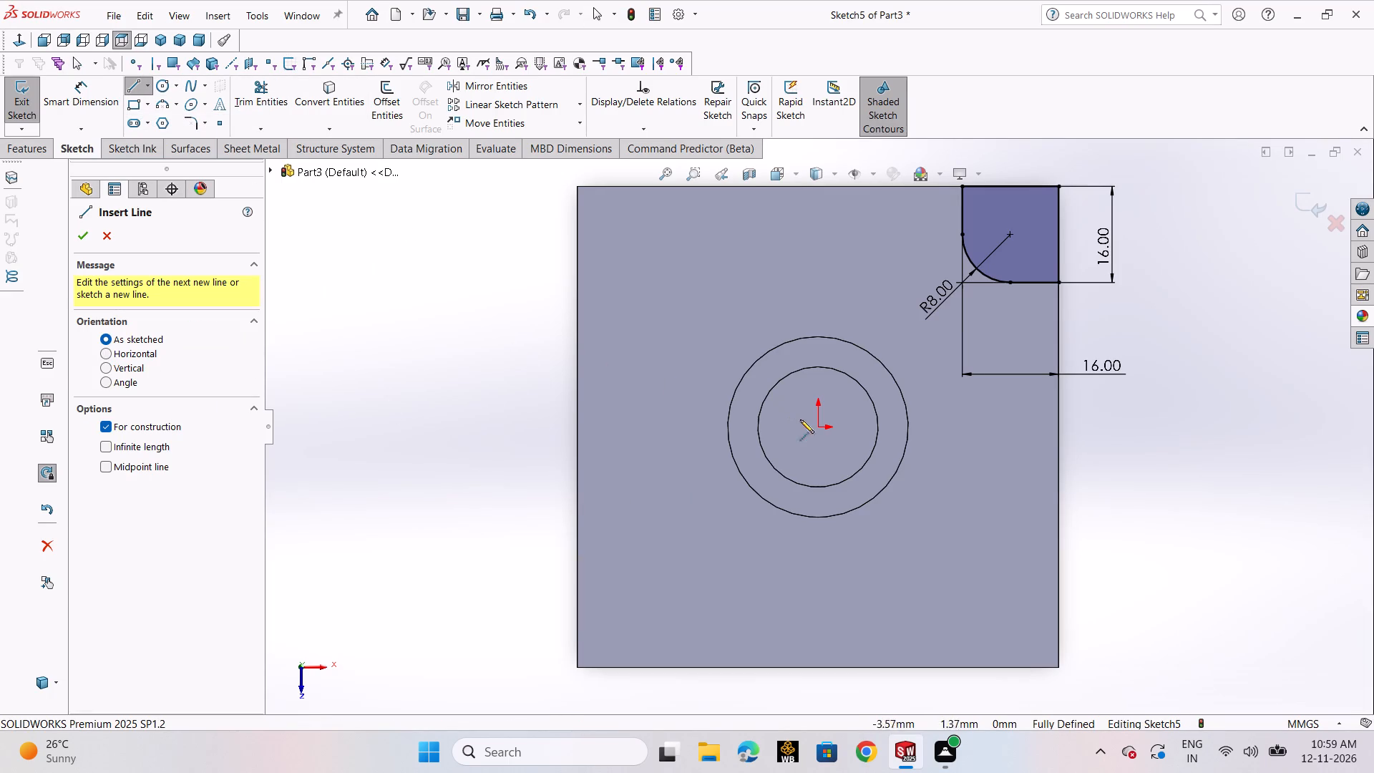
pyautogui.click(819, 406)
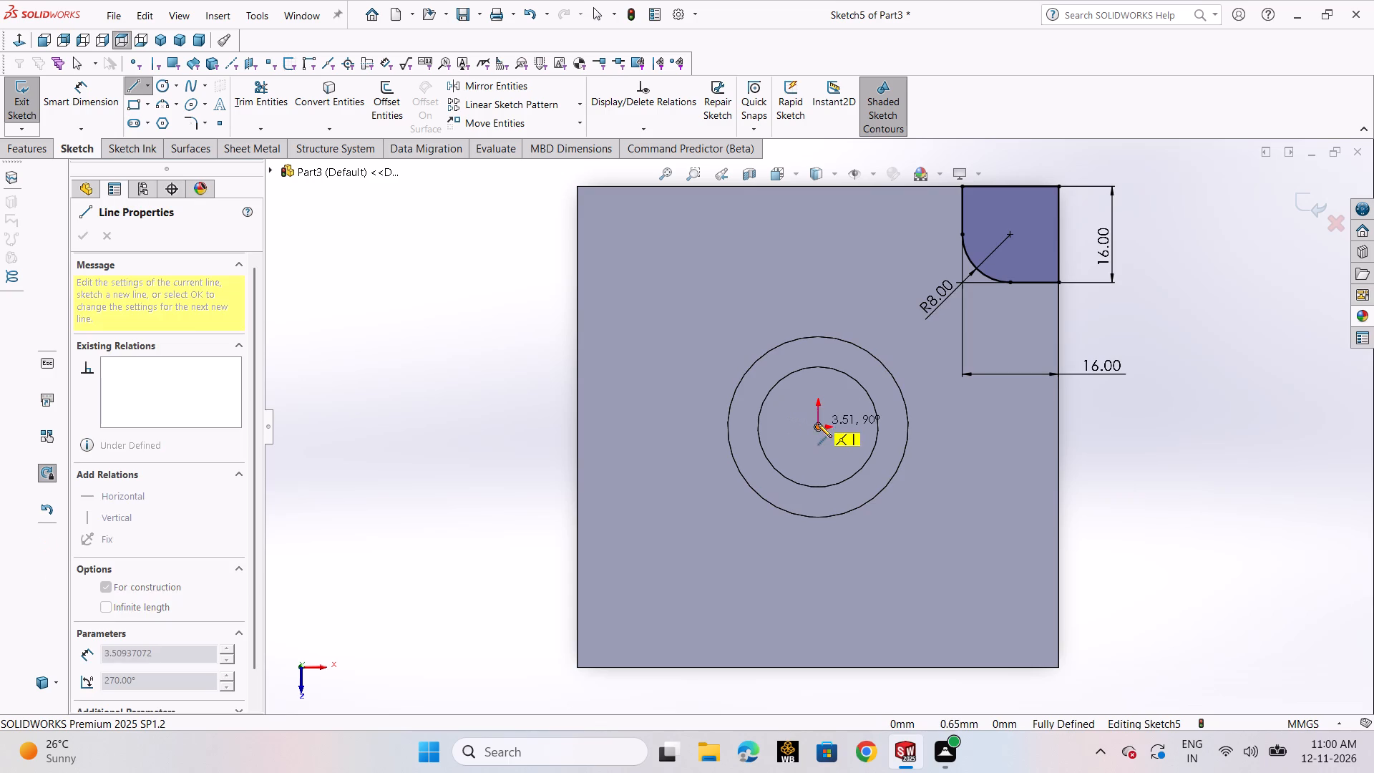
pyautogui.click(818, 427)
pyautogui.click(810, 268)
pyautogui.rightClick(810, 268)
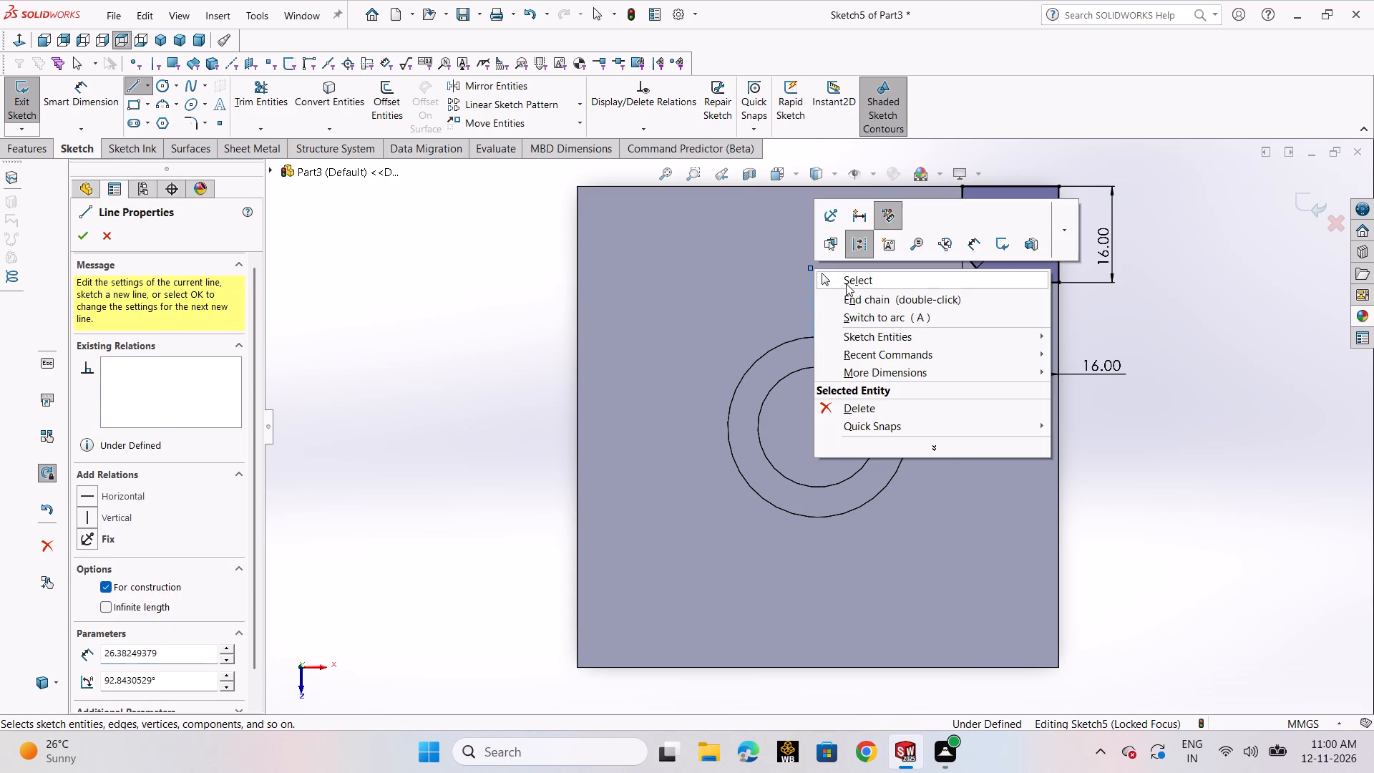
pyautogui.click(846, 283)
pyautogui.click(812, 302)
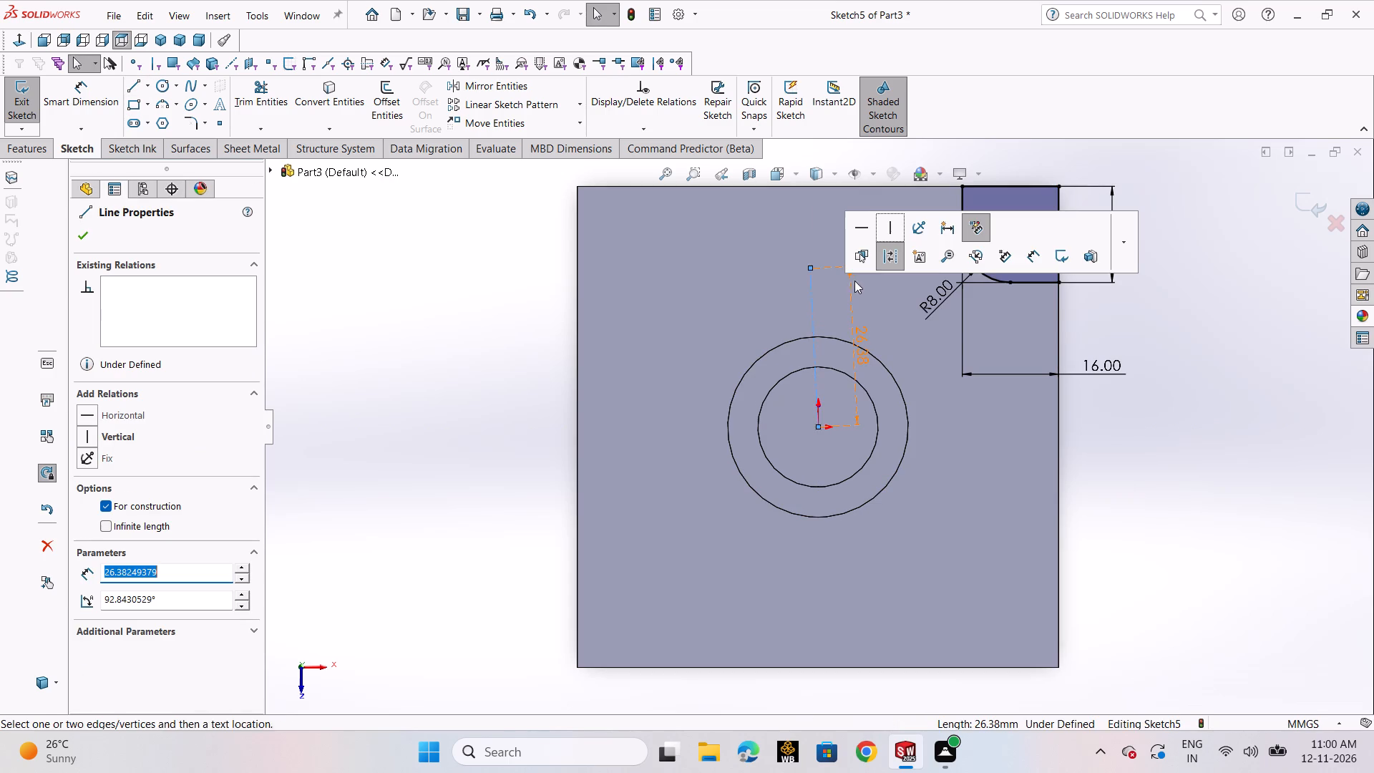
pyautogui.click(886, 235)
pyautogui.click(548, 327)
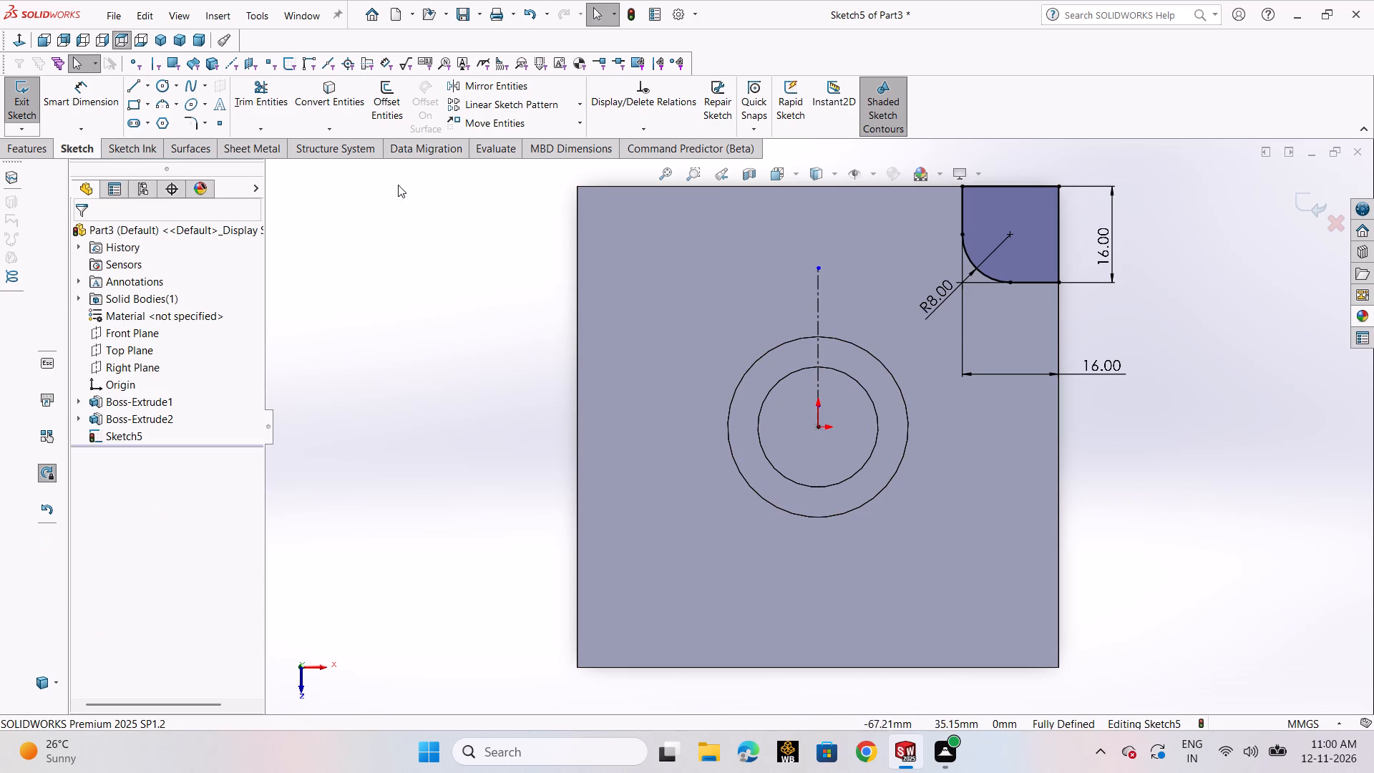
# Draw a horizontal centerline from the origin to just beyond the block's right edge.
pyautogui.click(152, 86)
pyautogui.click(160, 120)
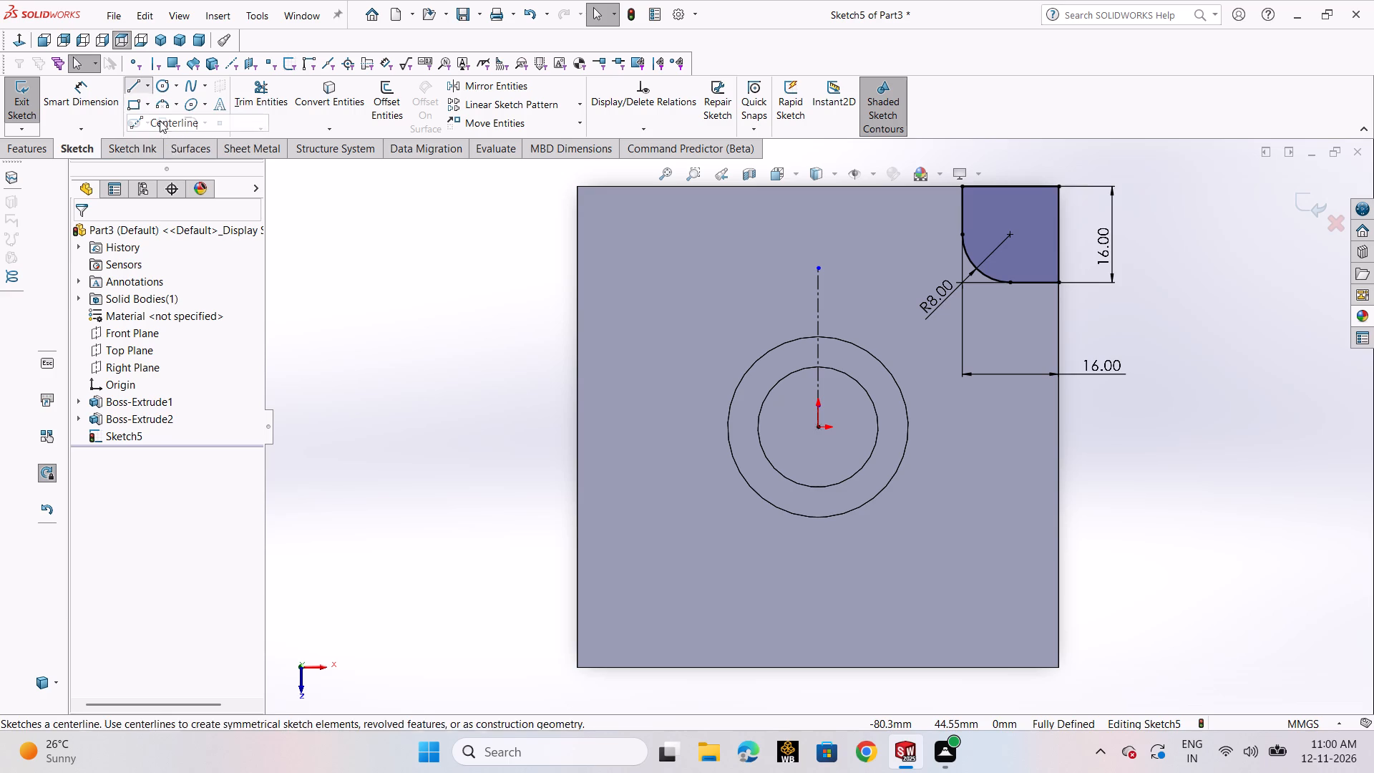
pyautogui.click(816, 427)
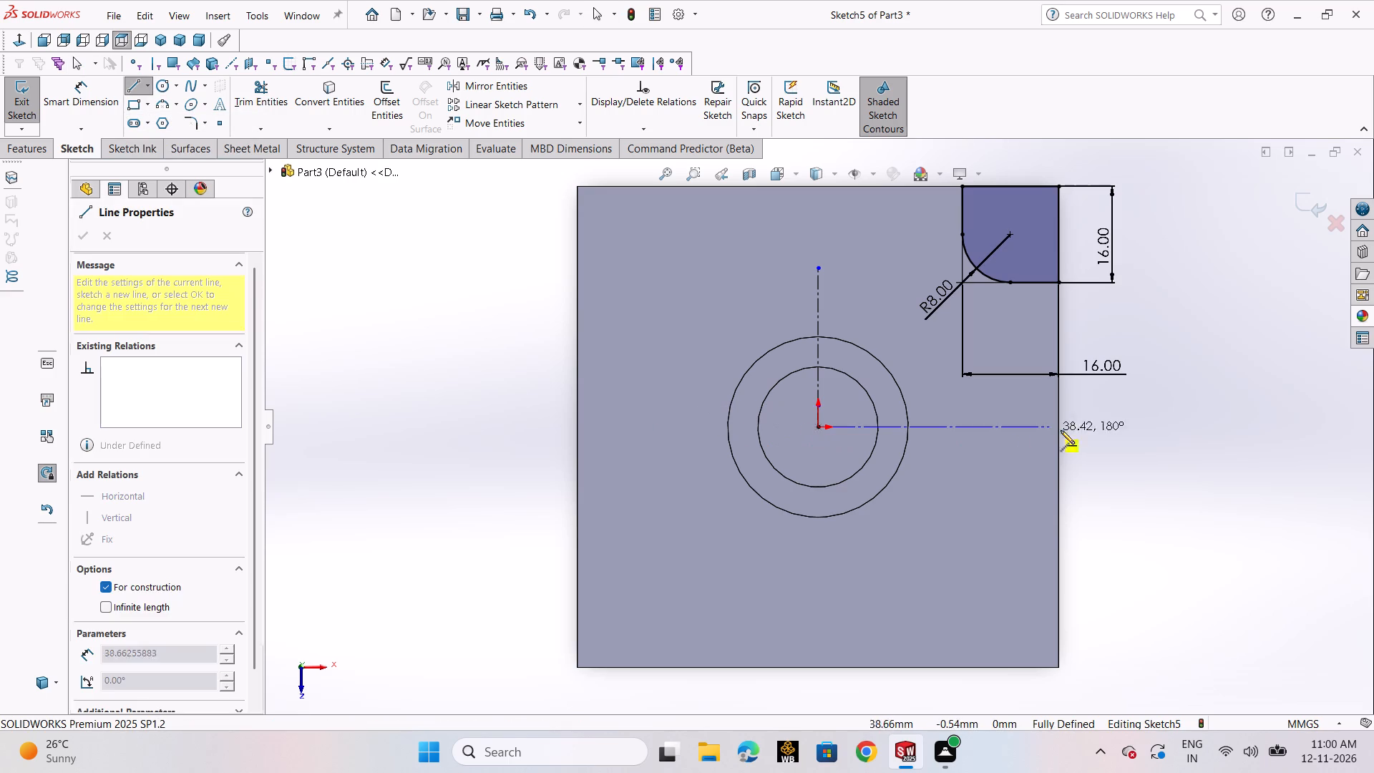
pyautogui.click(1096, 428)
pyautogui.rightClick(1096, 428)
pyautogui.click(1116, 436)
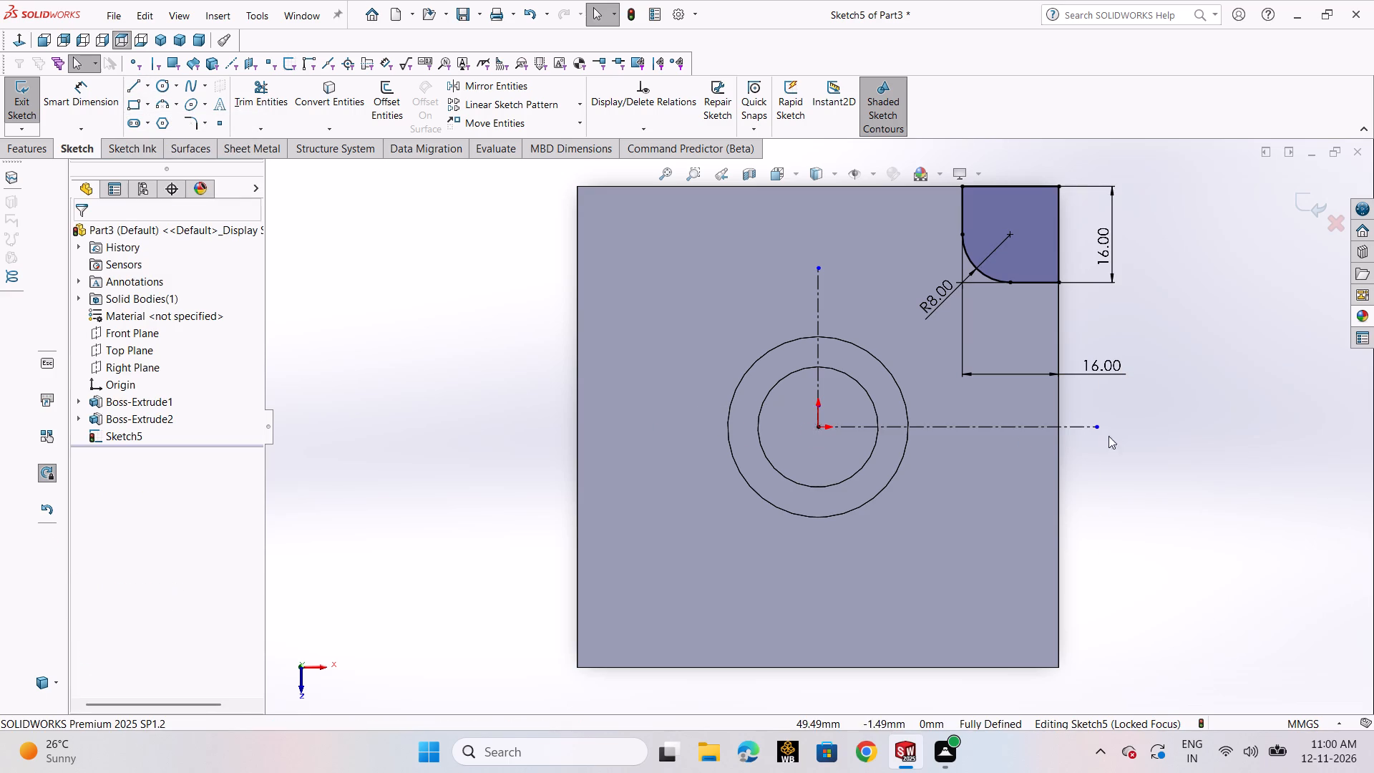
# Mirror the filleted corner profile about the vertical centerline, keeping the original.
pyautogui.click(459, 89)
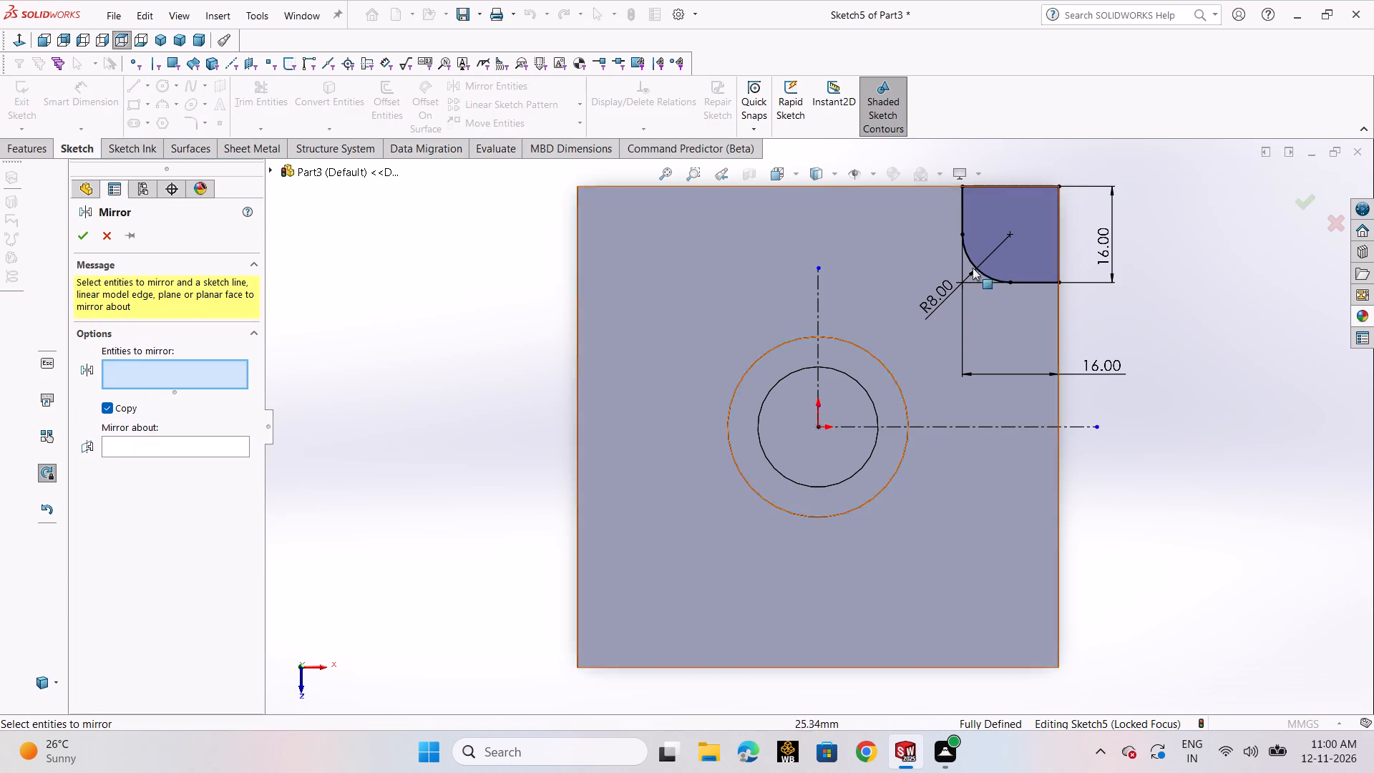
pyautogui.click(1013, 246)
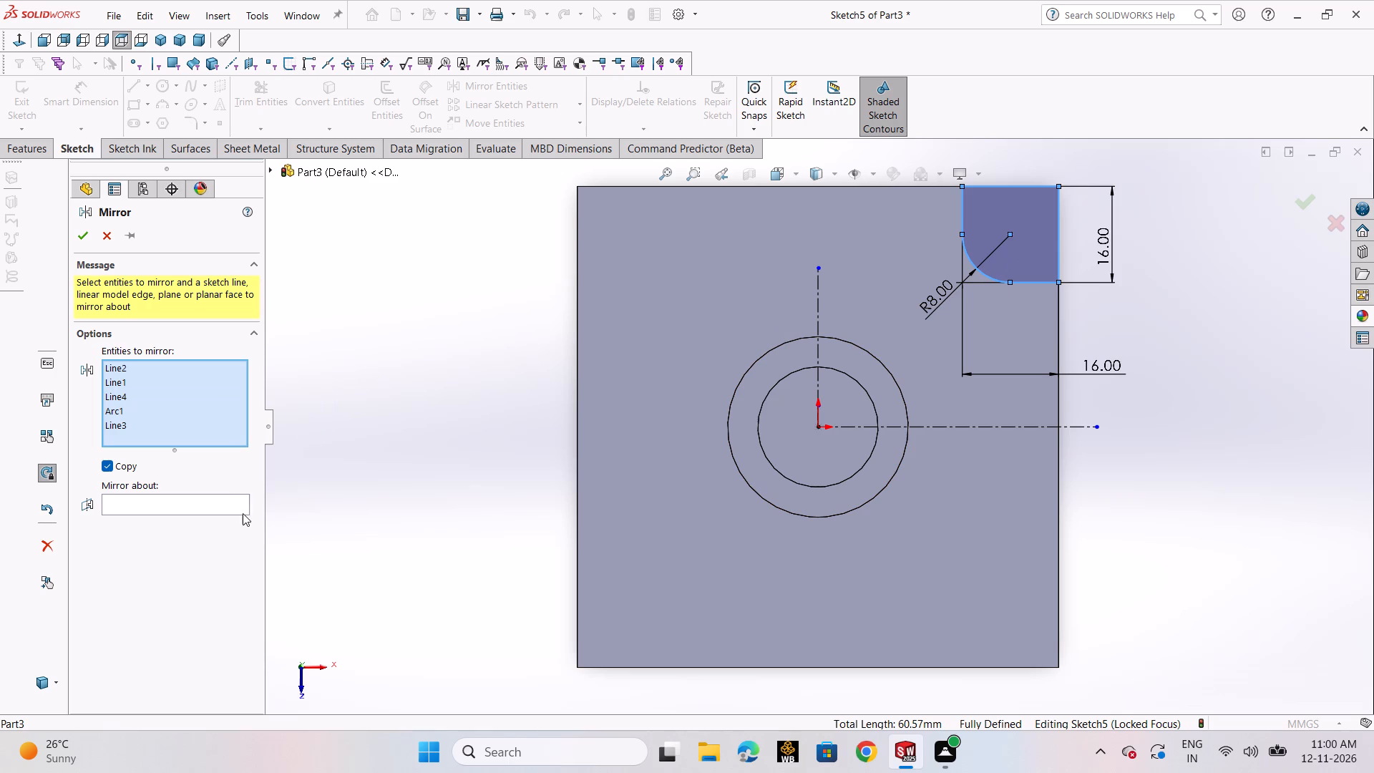
pyautogui.click(225, 505)
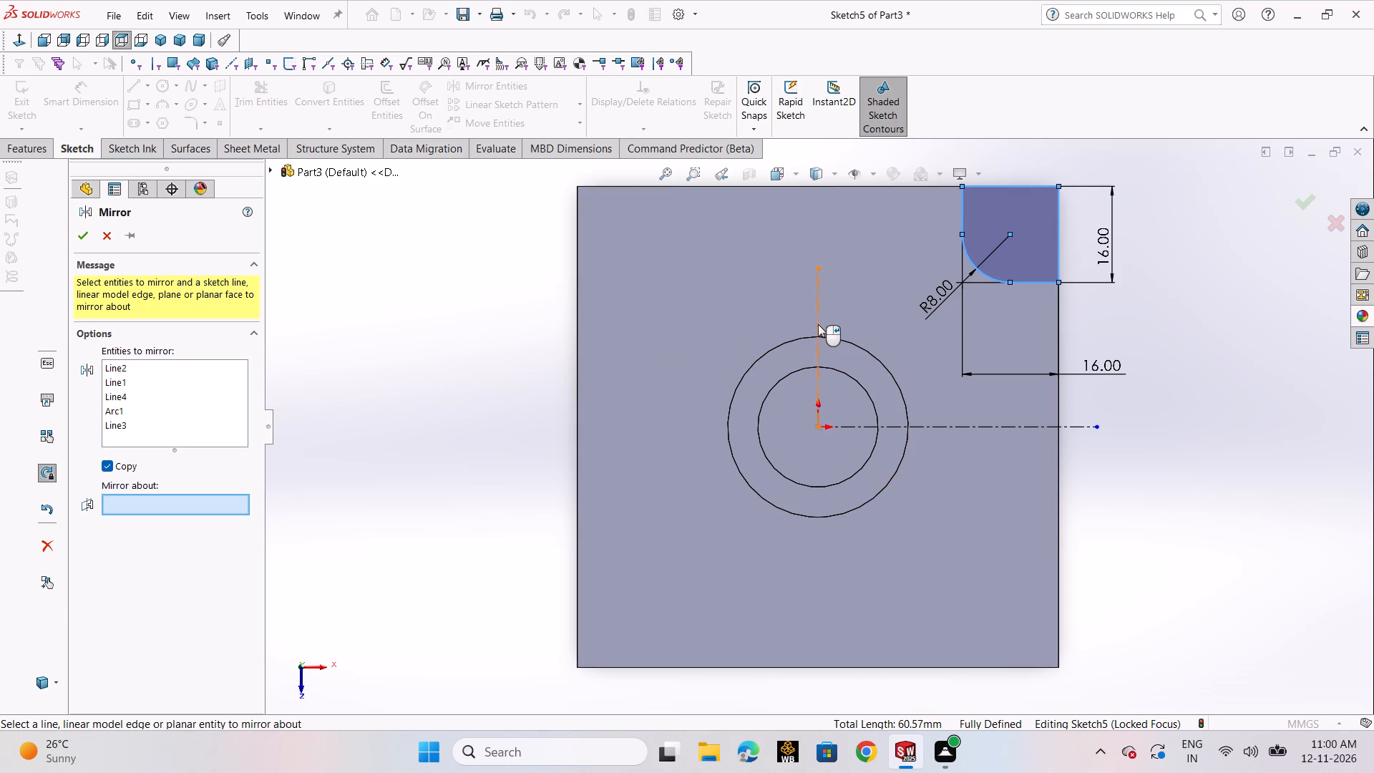
pyautogui.click(818, 324)
pyautogui.click(94, 235)
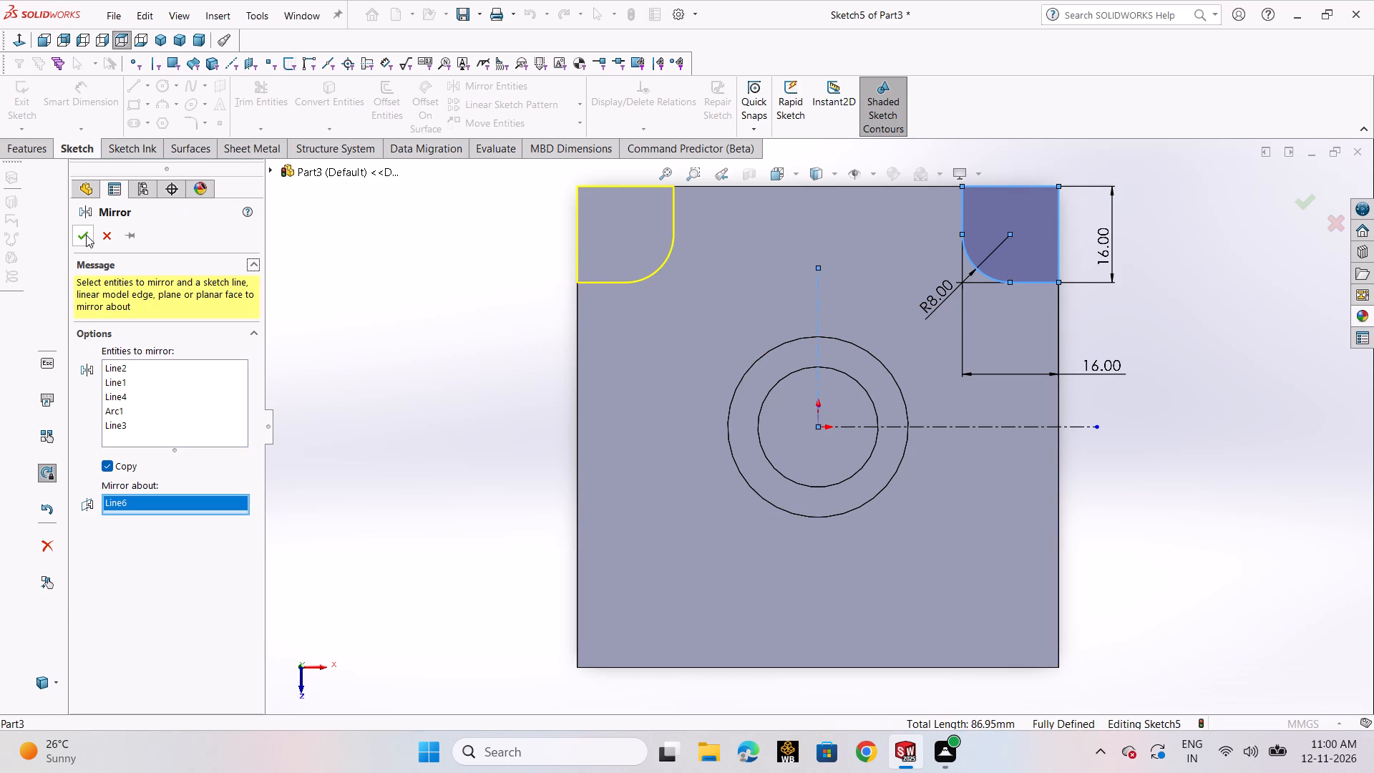
pyautogui.click(86, 235)
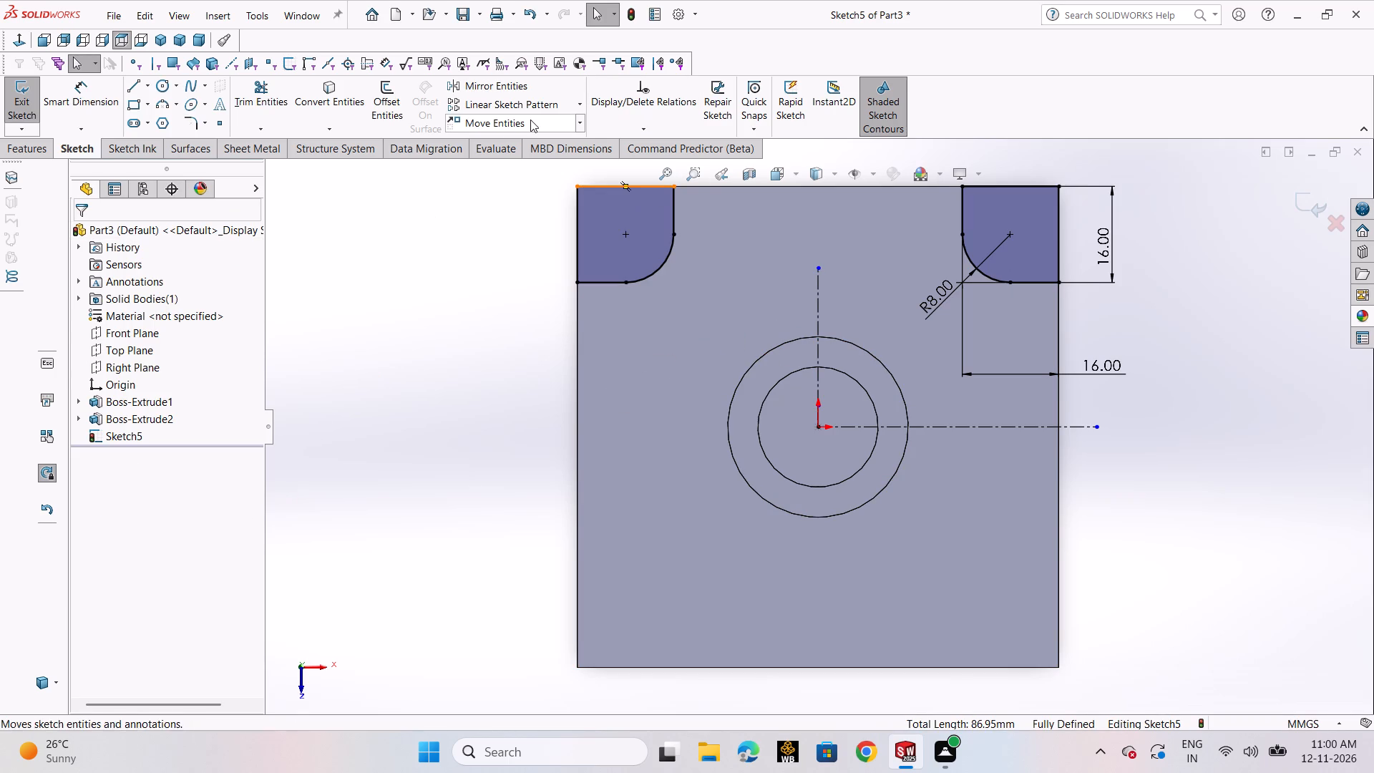
# Mirror both filleted corner profiles about the horizontal centerline to the opposite corners, and exit the sketch.
pyautogui.click(520, 84)
pyautogui.click(623, 266)
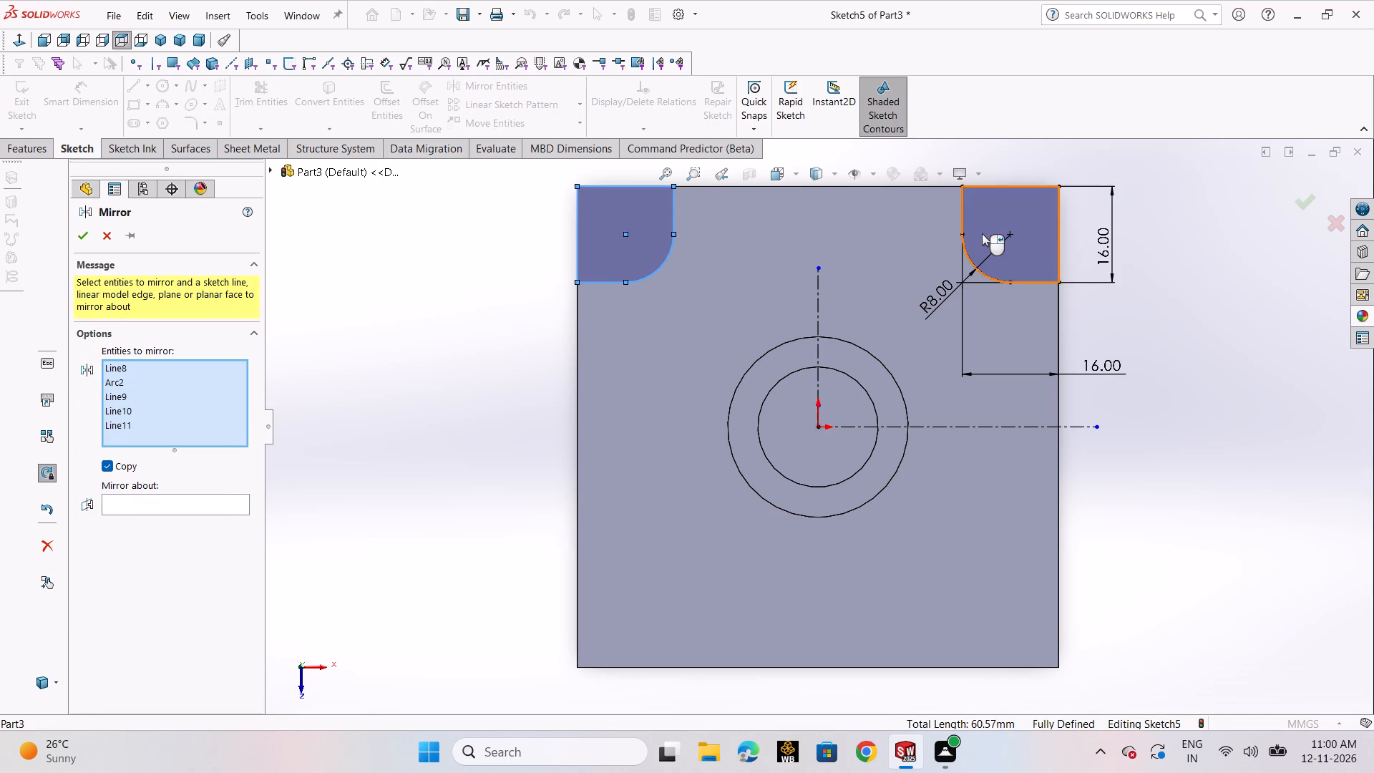
pyautogui.click(982, 233)
pyautogui.click(210, 574)
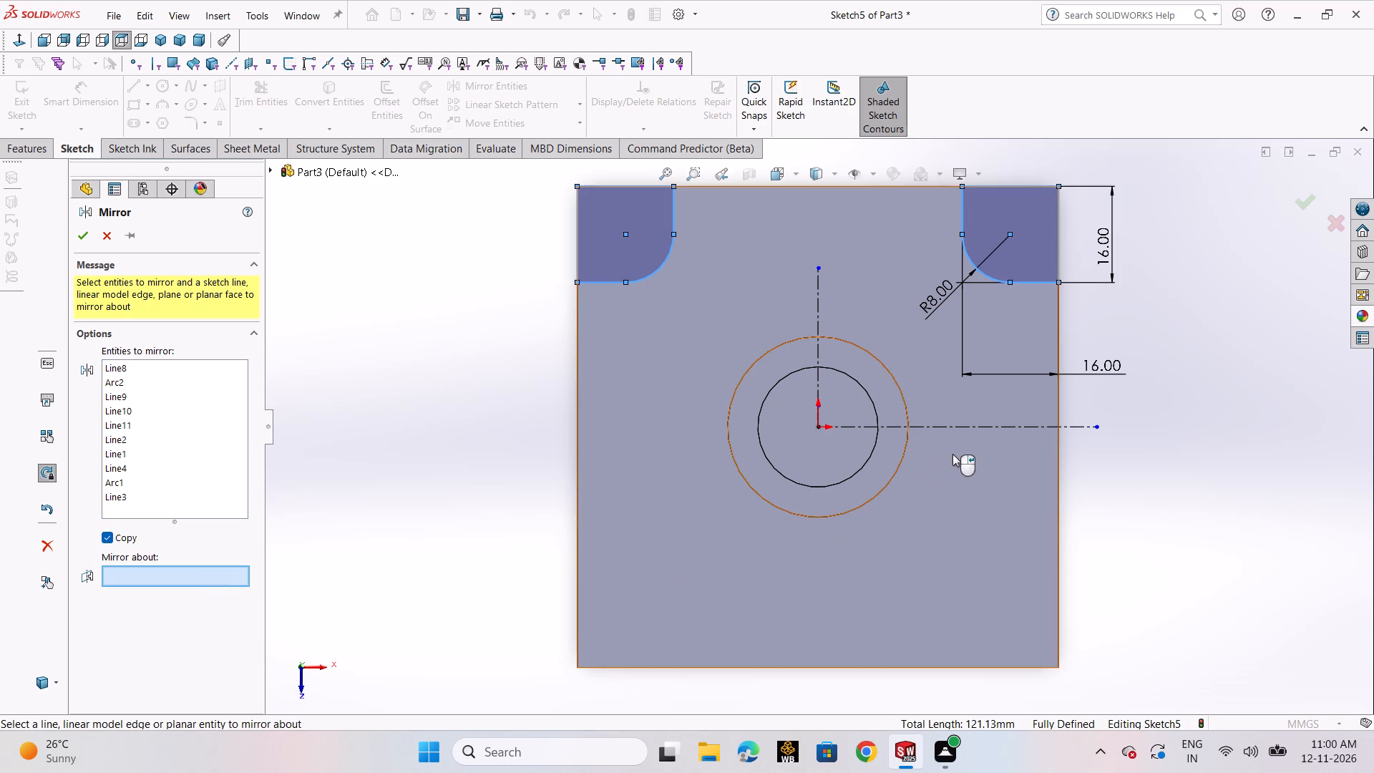
pyautogui.click(965, 428)
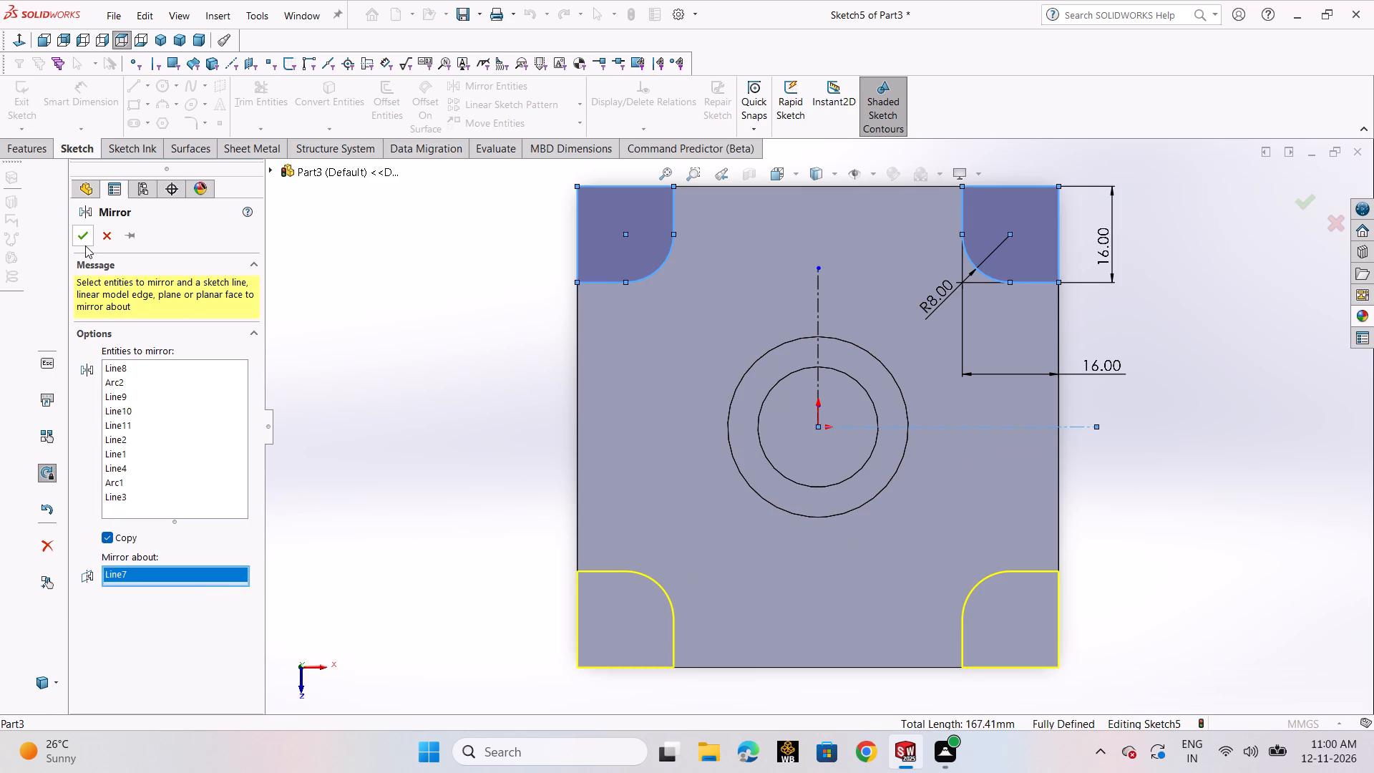
pyautogui.click(85, 245)
pyautogui.scroll(1, 371, 508)
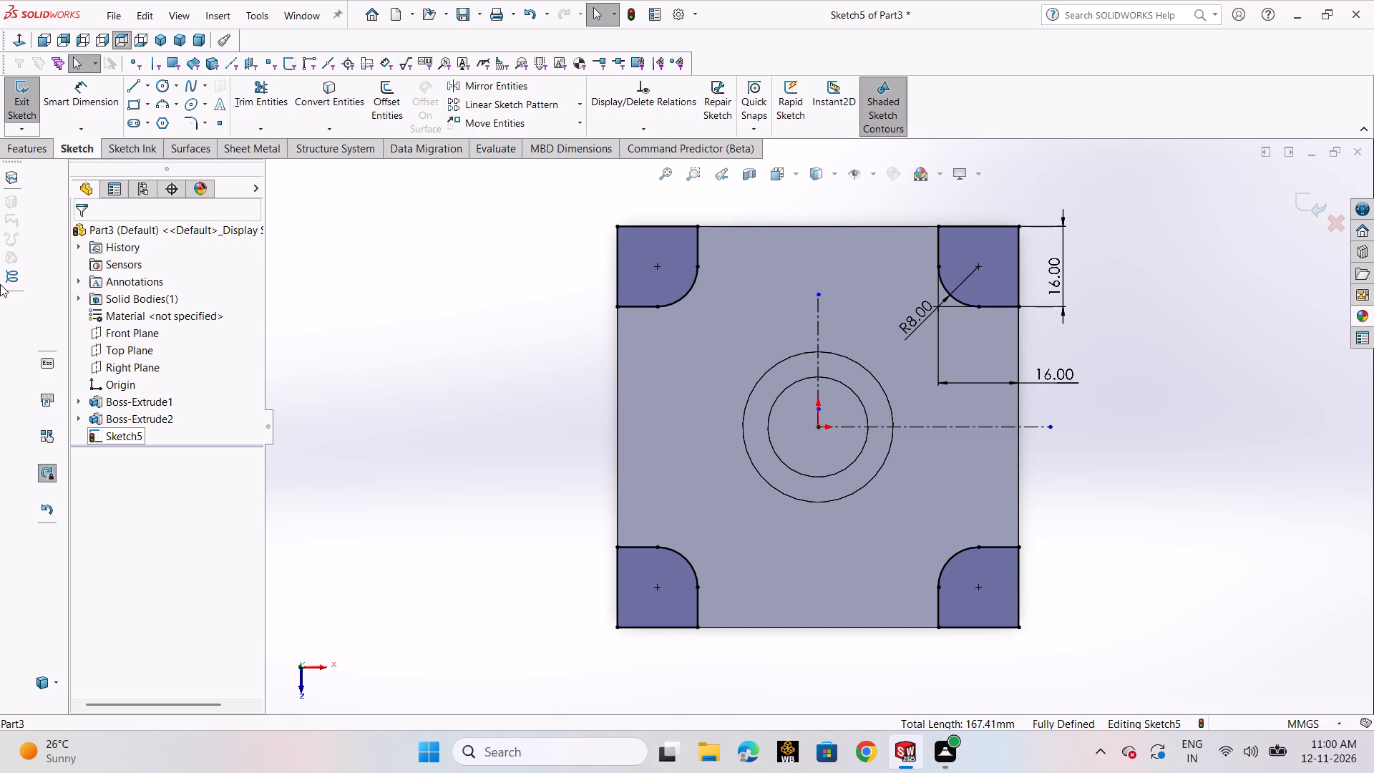
pyautogui.click(1307, 193)
# Cut the four filleted corner profiles of Sketch5 into the block with a 6 mm blind Extruded Cut.
pyautogui.scroll(1, 1094, 392)
pyautogui.moveTo(1063, 444); pyautogui.dragTo(1043, 390, button='middle')
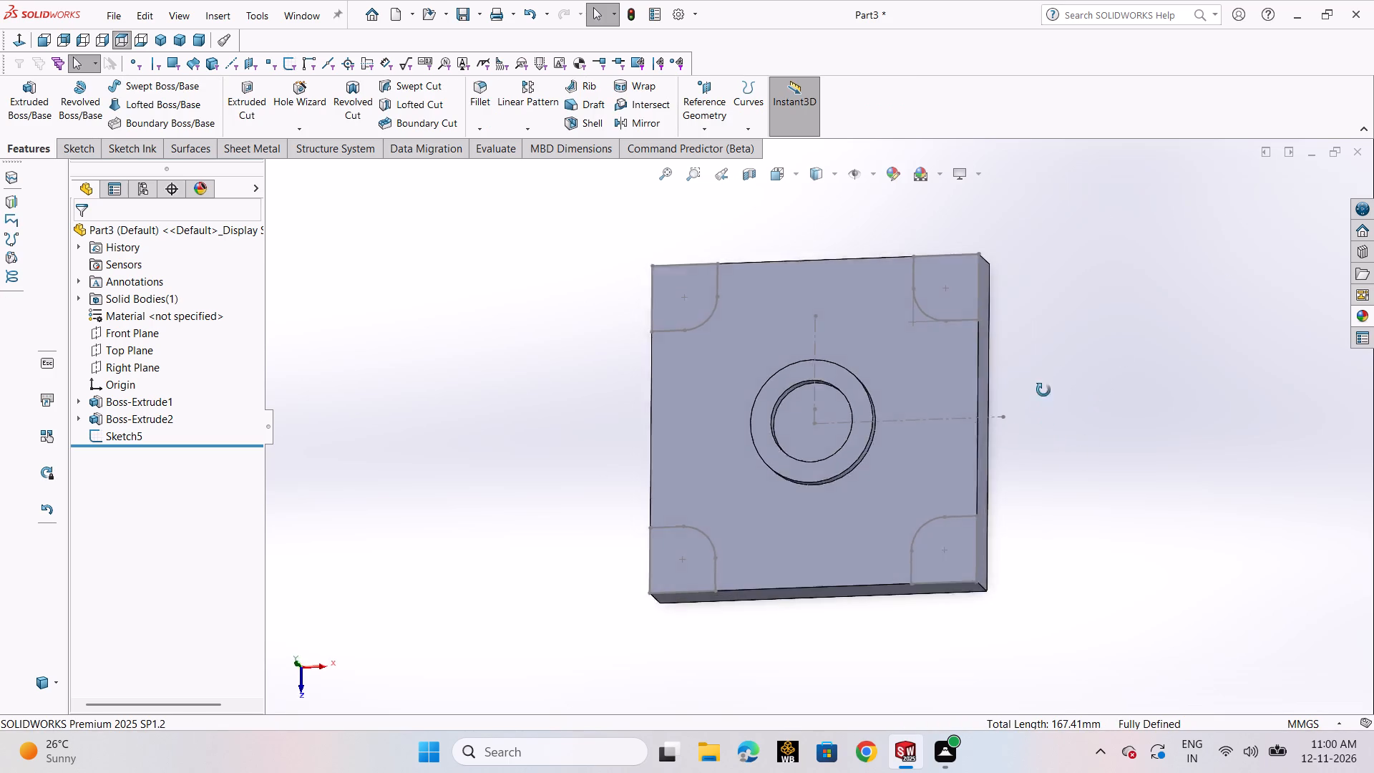
pyautogui.moveTo(1043, 390); pyautogui.dragTo(1041, 293, button='middle')
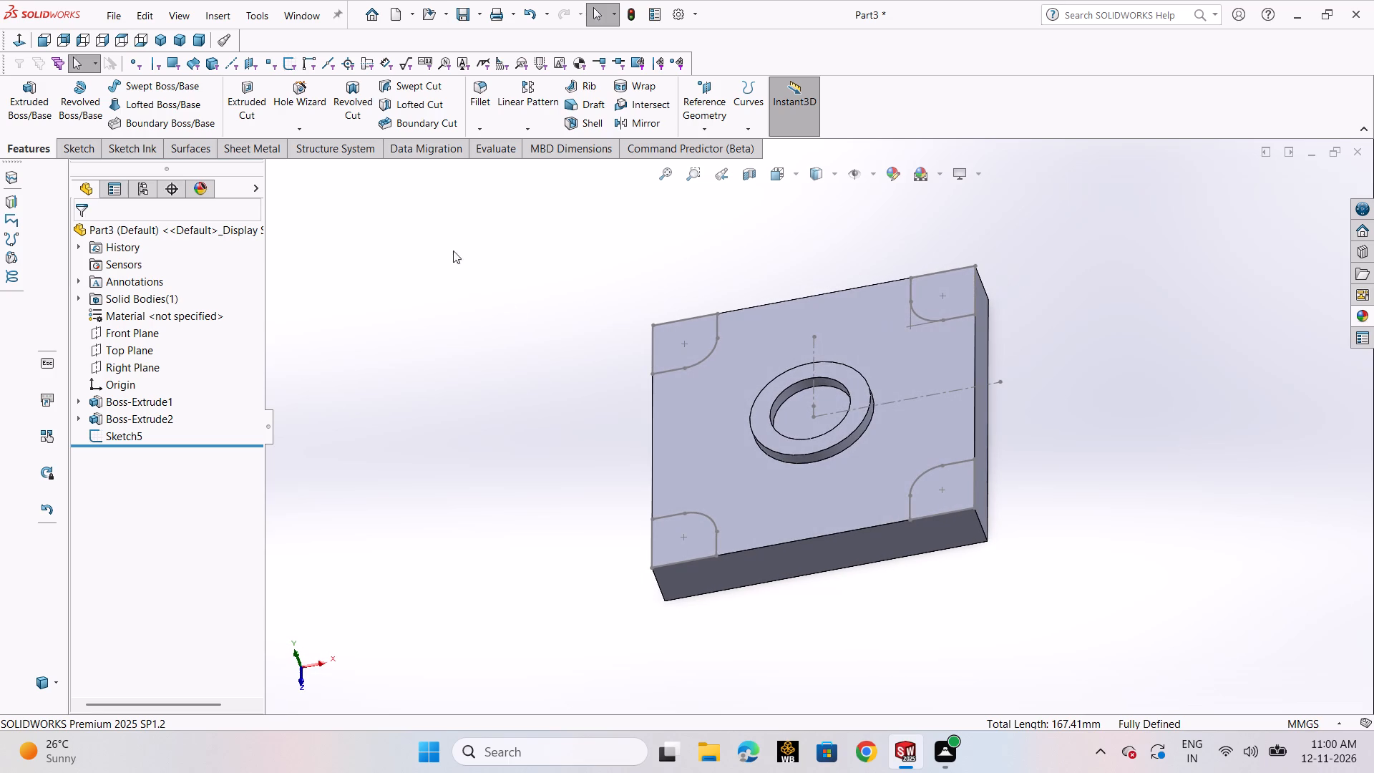
pyautogui.click(265, 104)
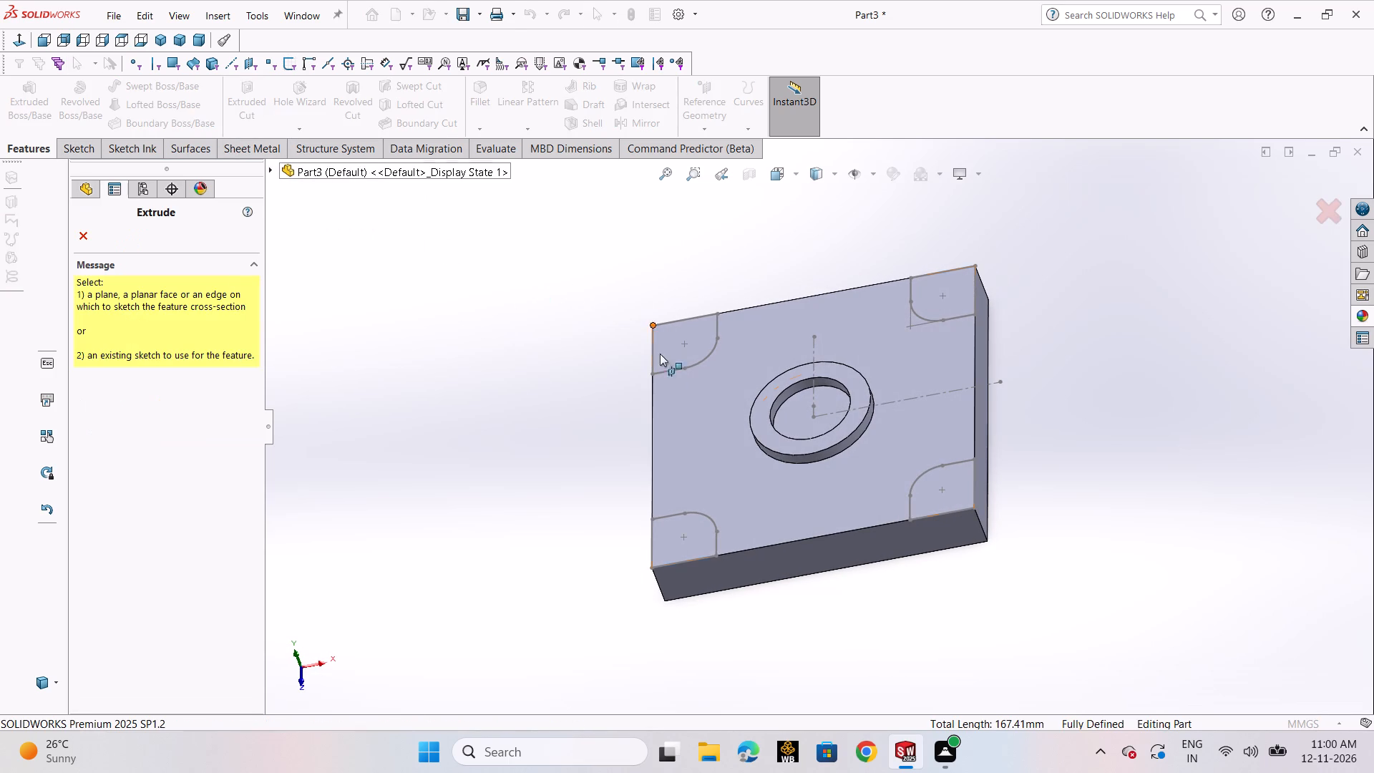
pyautogui.click(271, 174)
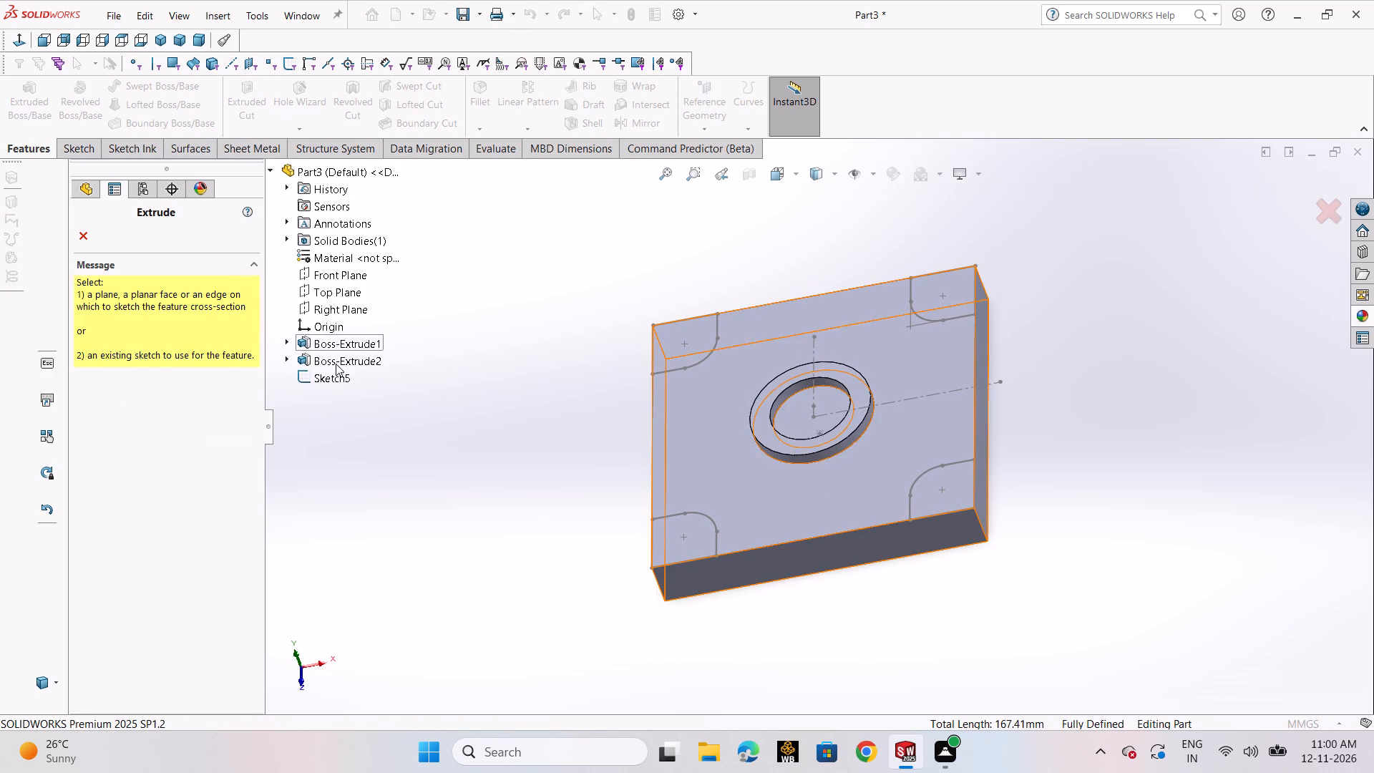
pyautogui.click(337, 377)
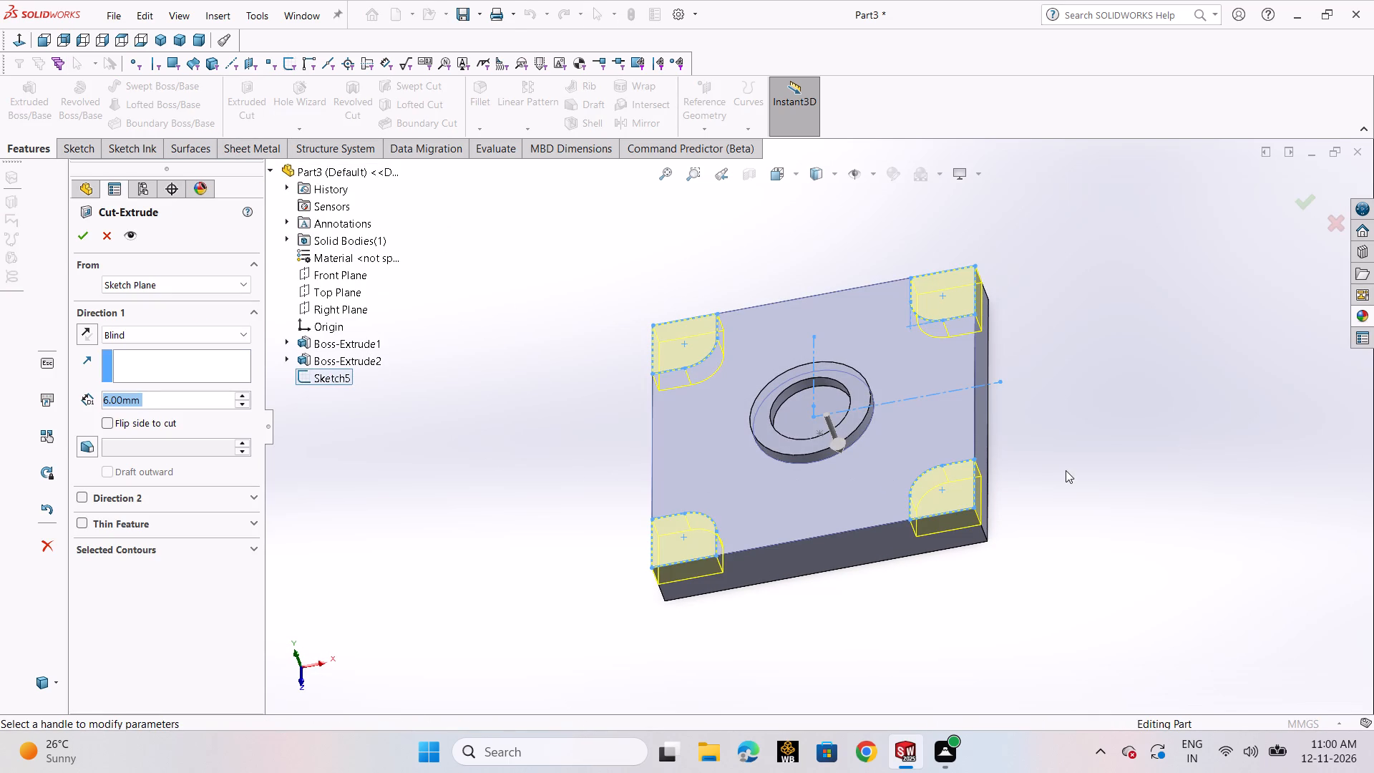
pyautogui.moveTo(1066, 470); pyautogui.dragTo(1091, 426, button='middle')
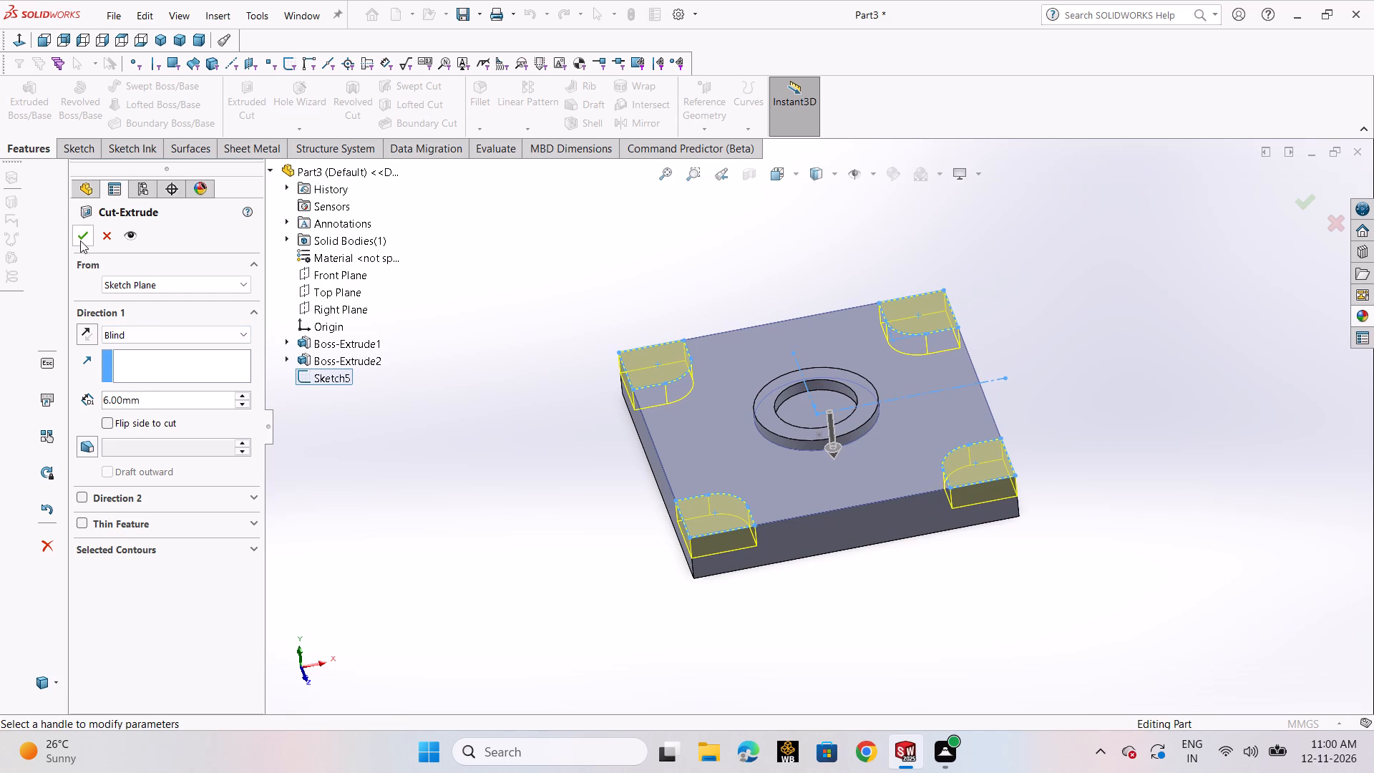
pyautogui.click(80, 240)
pyautogui.click(350, 439)
# Shell the part to a 1 mm wall thickness, removing the block's flat bottom face.
pyautogui.scroll(1, 1029, 388)
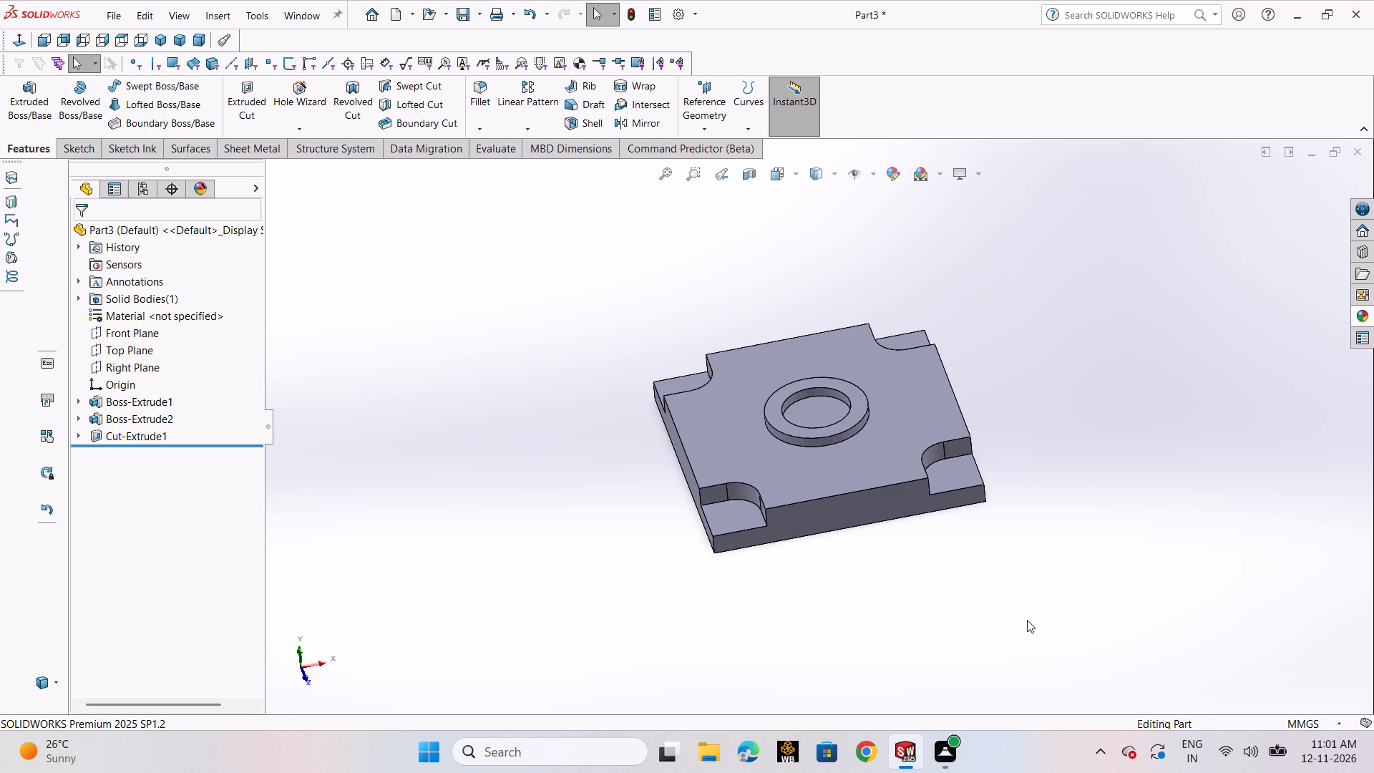
pyautogui.moveTo(914, 595); pyautogui.dragTo(872, 490, button='middle')
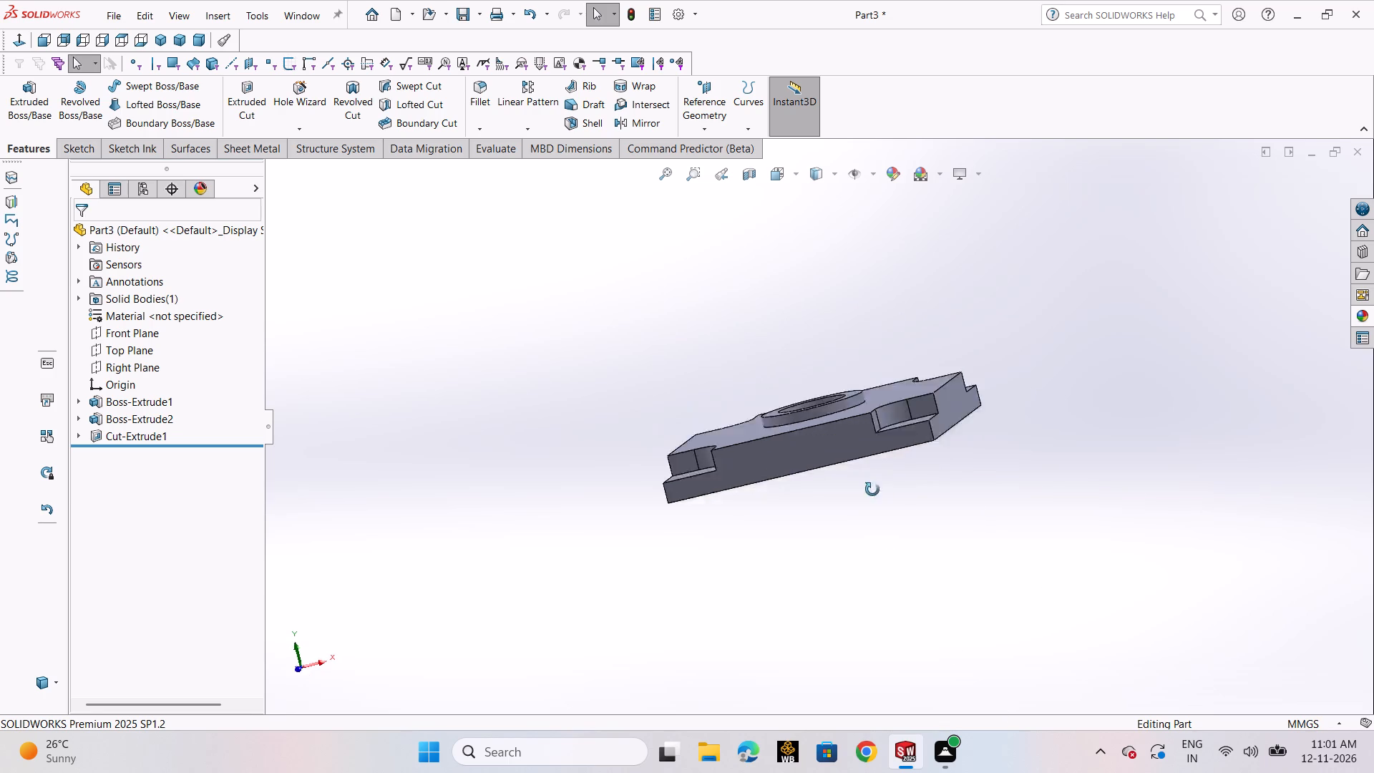
pyautogui.moveTo(872, 490); pyautogui.dragTo(842, 385, button='middle')
pyautogui.click(847, 424)
pyautogui.click(590, 121)
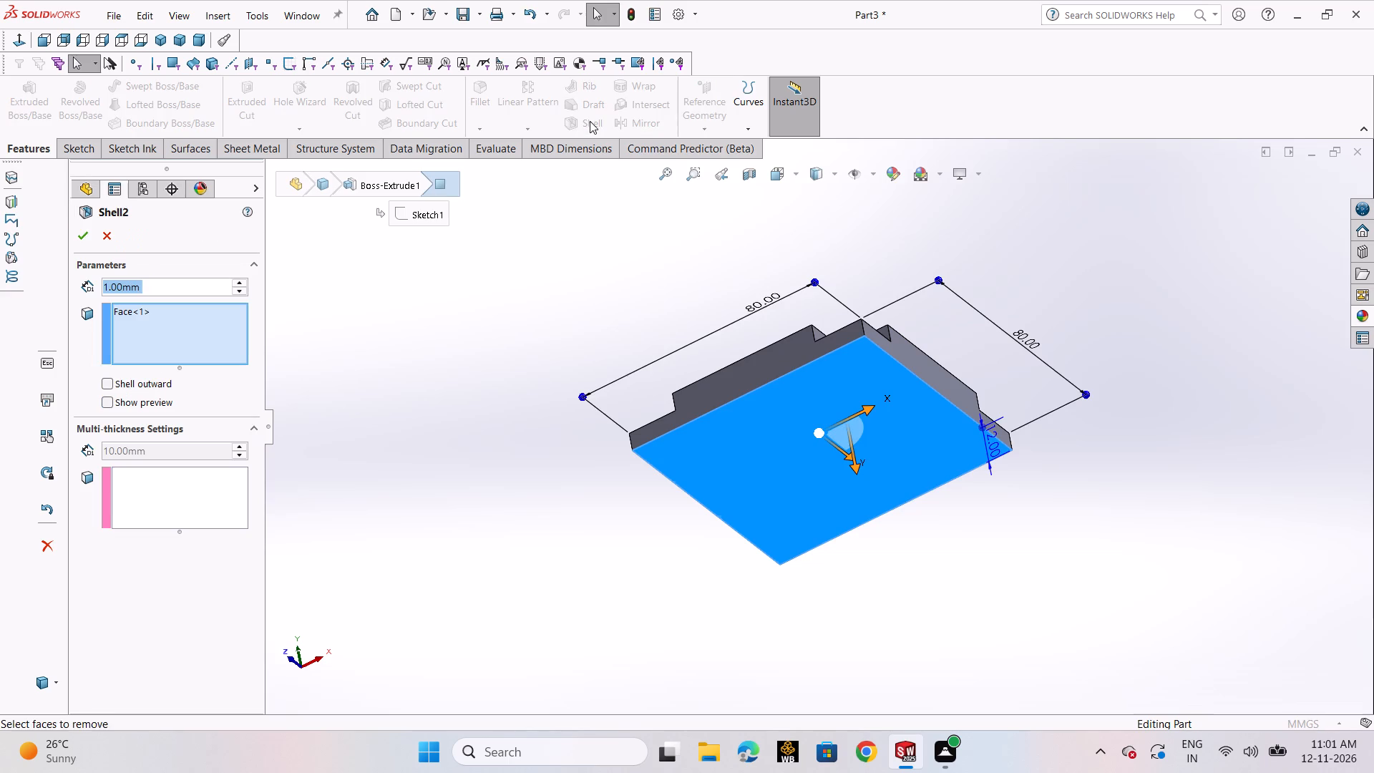
pyautogui.click(81, 242)
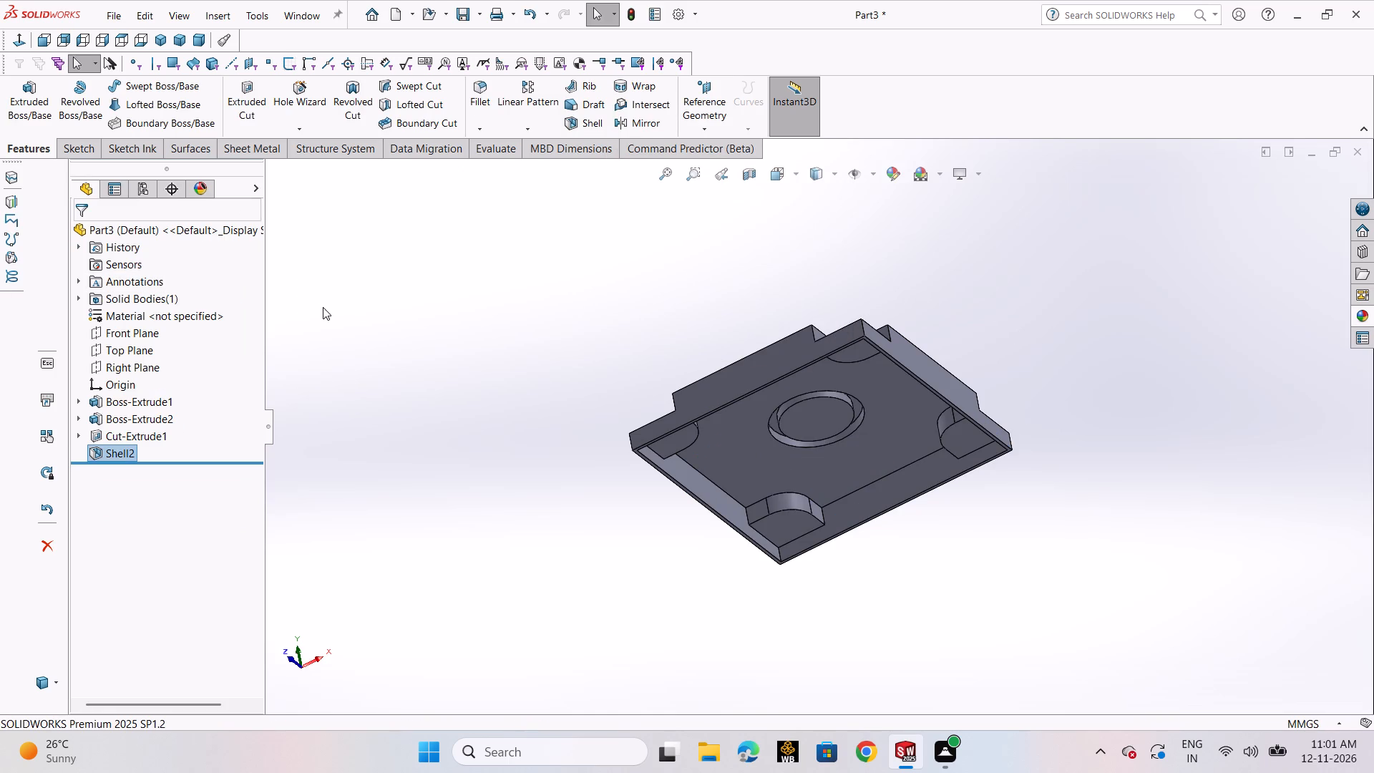
pyautogui.click(323, 307)
# Examine the shelled part from above and below, checking the hollow underside, corner recesses and ring boss.
pyautogui.scroll(2, 695, 366)
pyautogui.moveTo(905, 331); pyautogui.dragTo(944, 462, button='middle')
pyautogui.scroll(1, 905, 331)
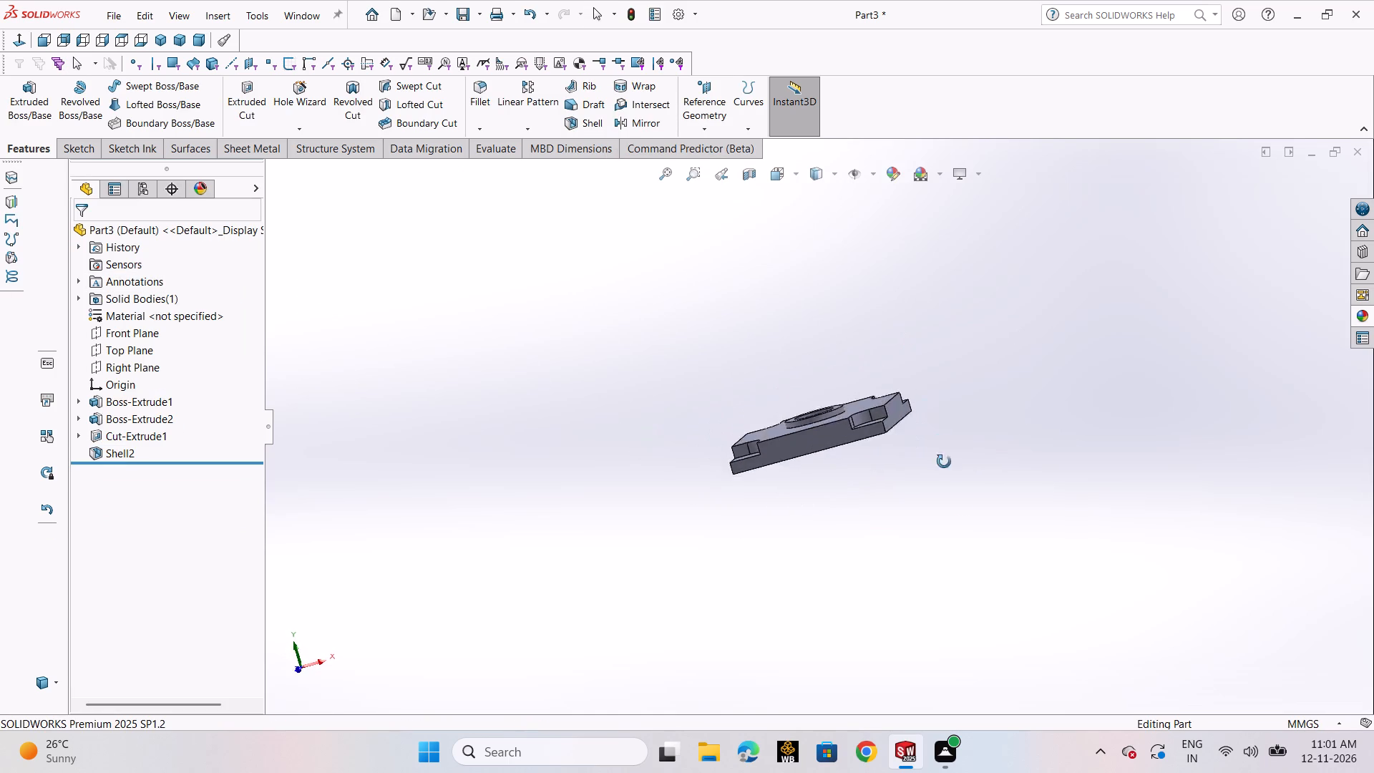
pyautogui.moveTo(944, 462); pyautogui.dragTo(958, 515, button='middle')
pyautogui.scroll(-1, 962, 437)
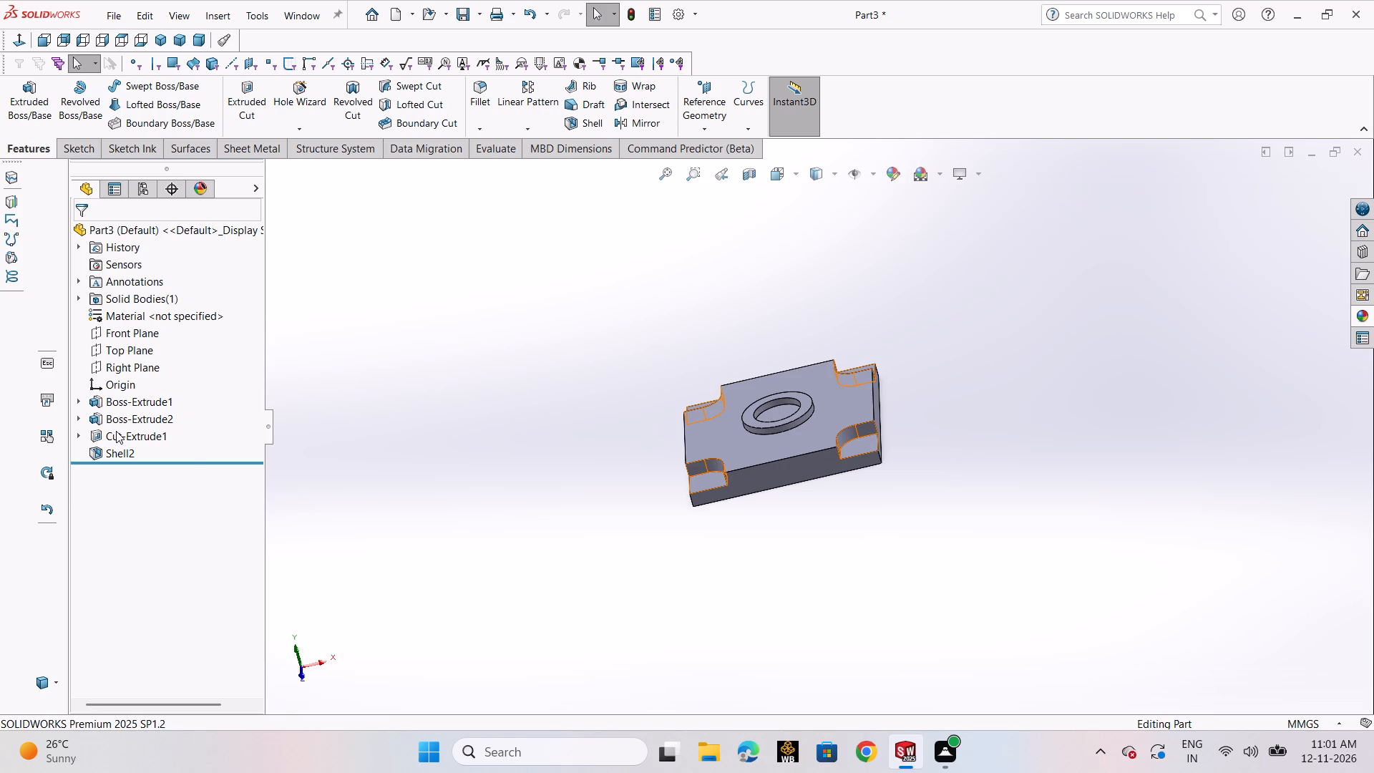
pyautogui.moveTo(834, 527); pyautogui.dragTo(776, 296, button='middle')
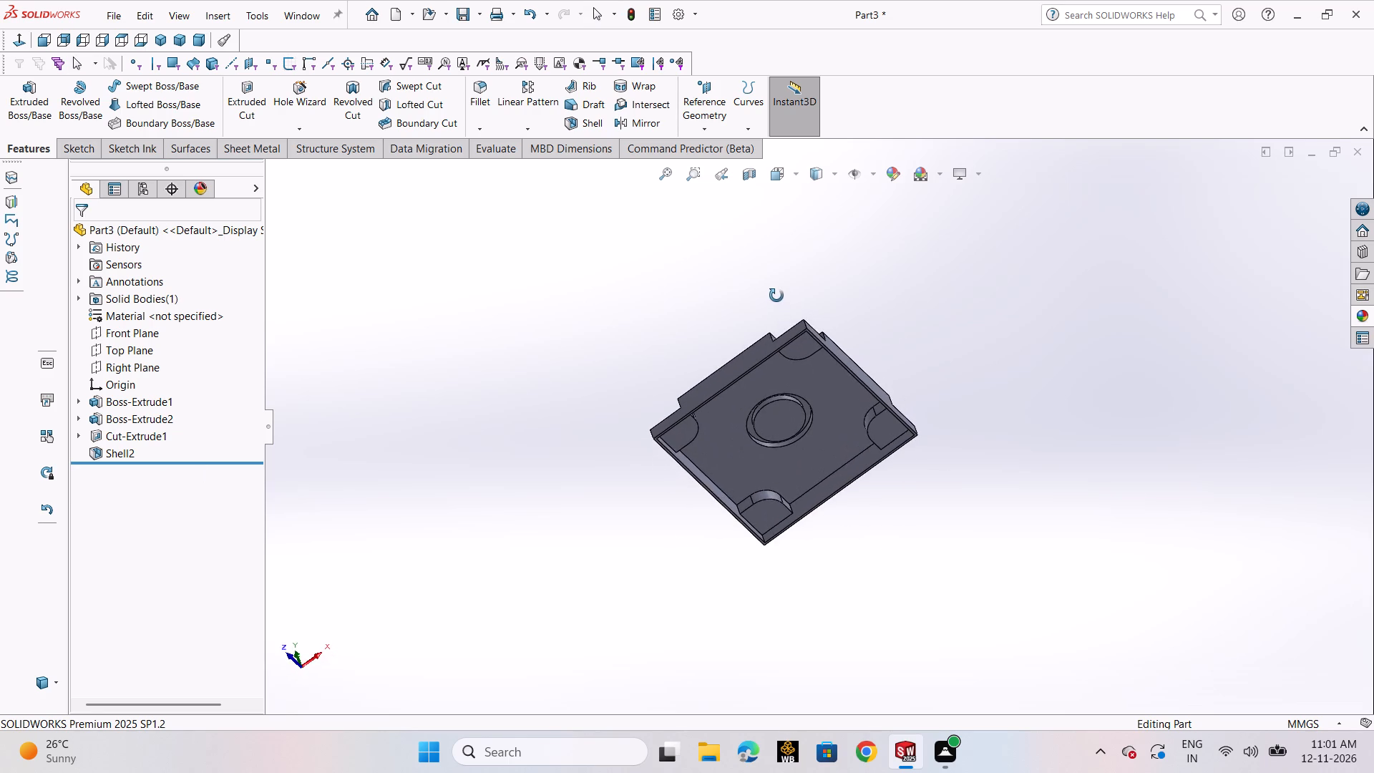
pyautogui.moveTo(776, 296); pyautogui.dragTo(801, 517, button='middle')
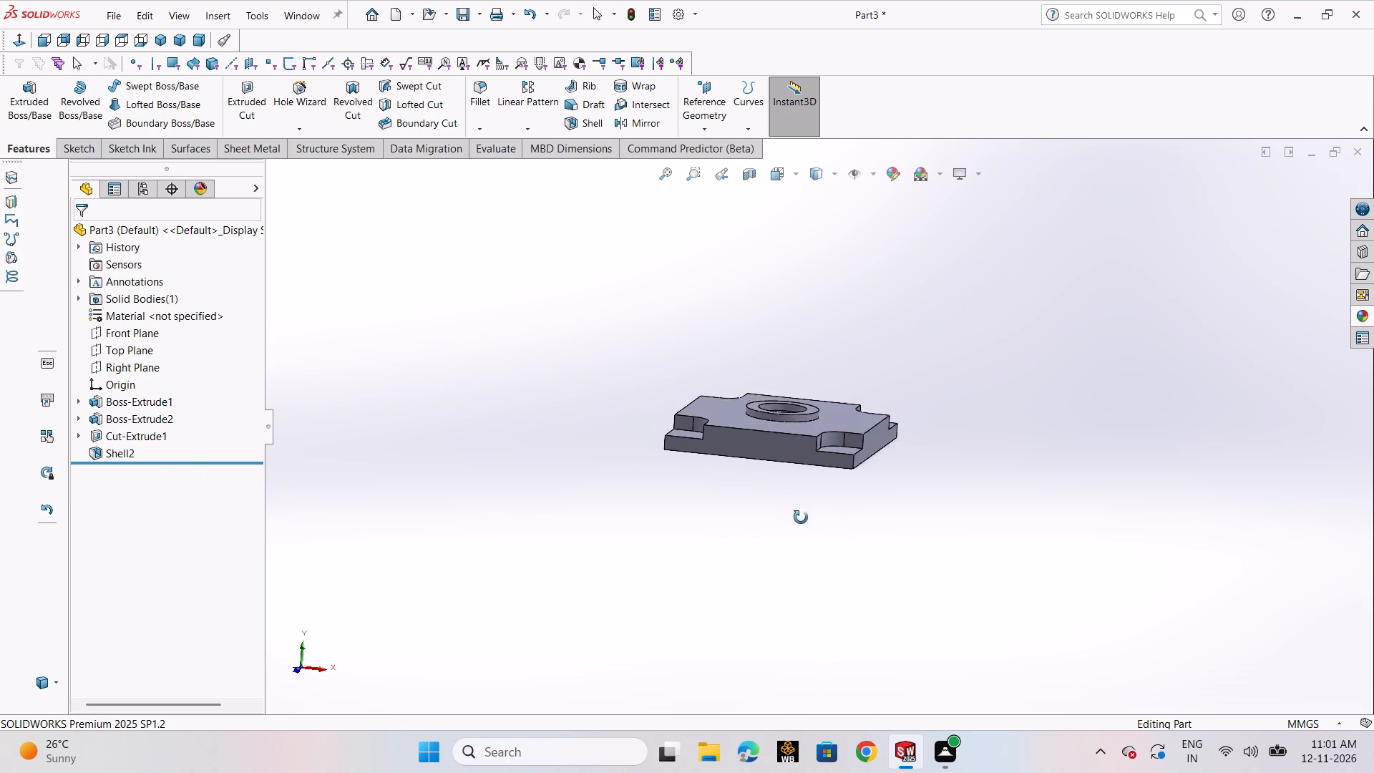
pyautogui.moveTo(801, 517); pyautogui.dragTo(631, 448, button='middle')
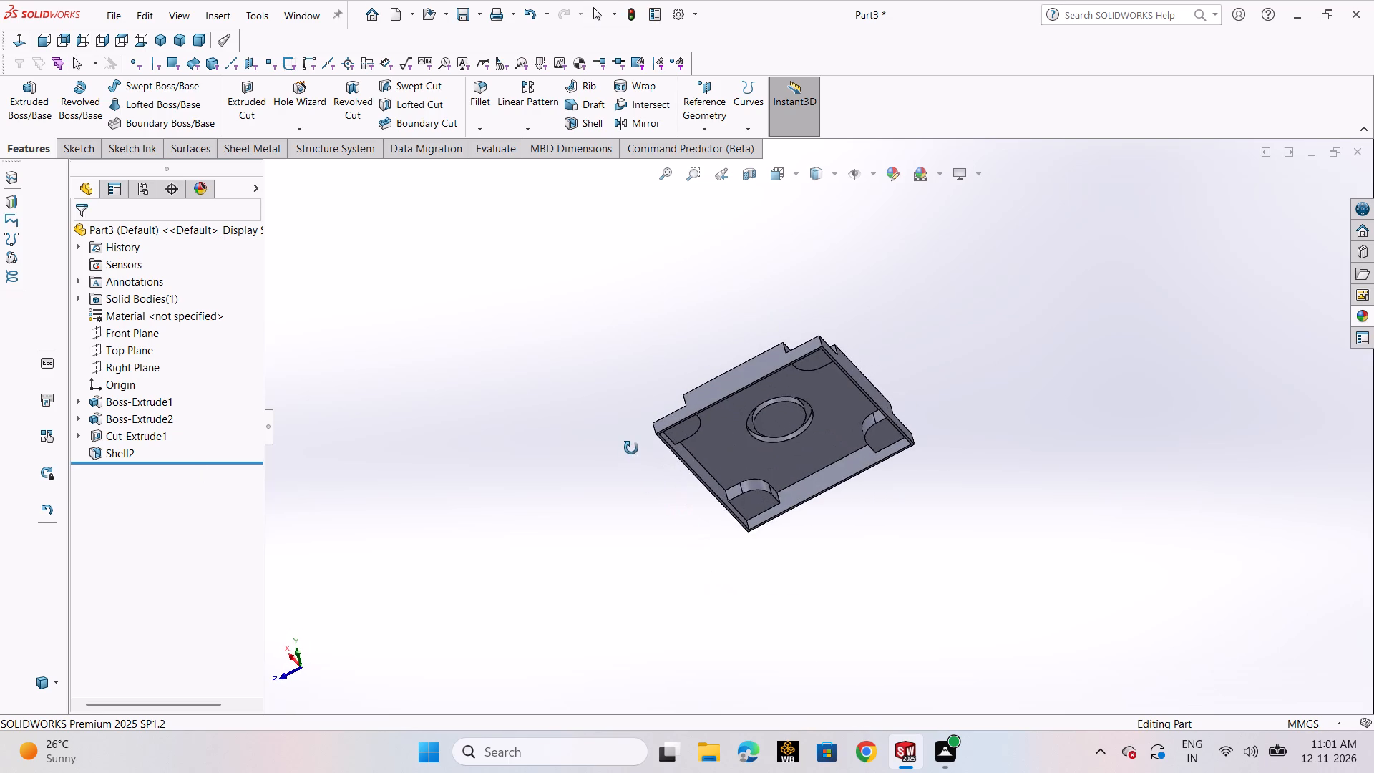
pyautogui.moveTo(631, 448); pyautogui.dragTo(717, 616, button='middle')
pyautogui.scroll(-3, 823, 351)
pyautogui.scroll(1, 903, 397)
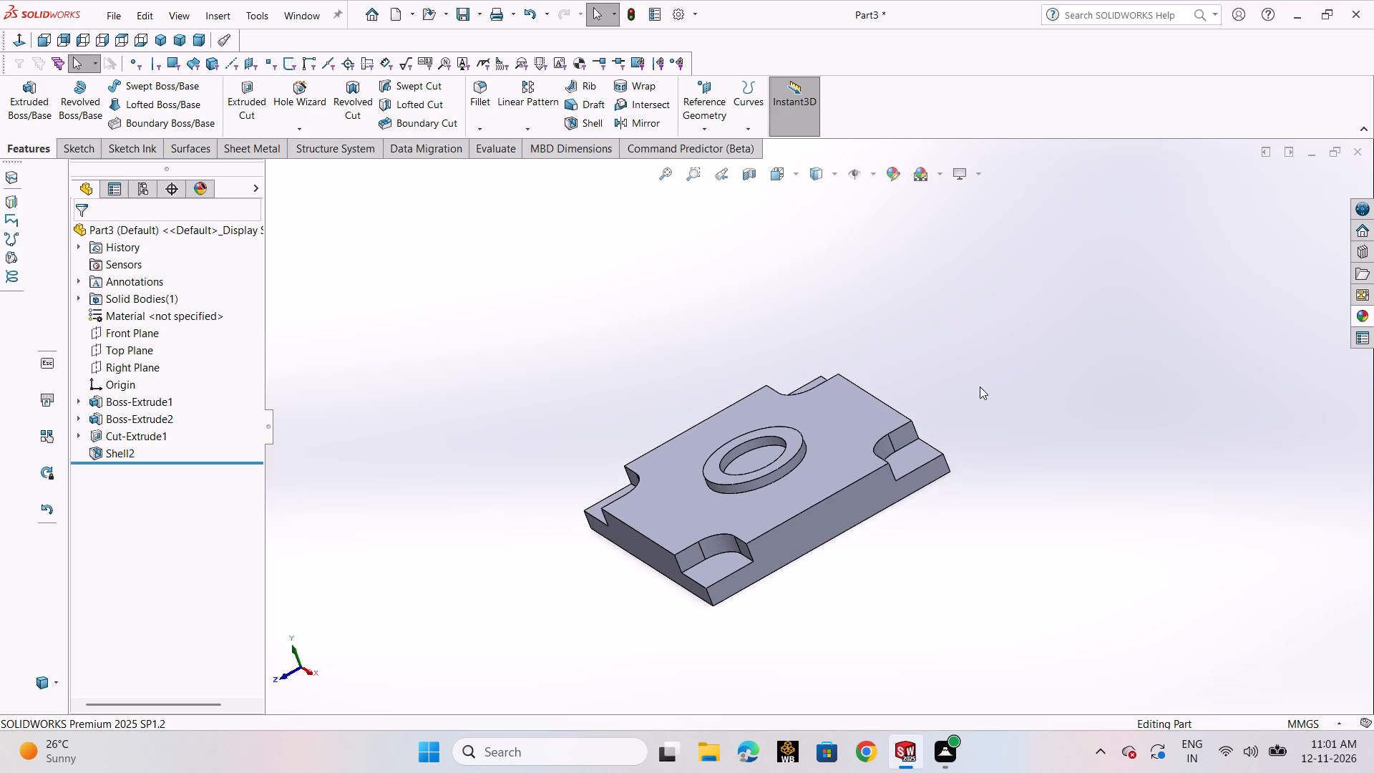
pyautogui.moveTo(980, 386); pyautogui.dragTo(859, 259, button='middle')
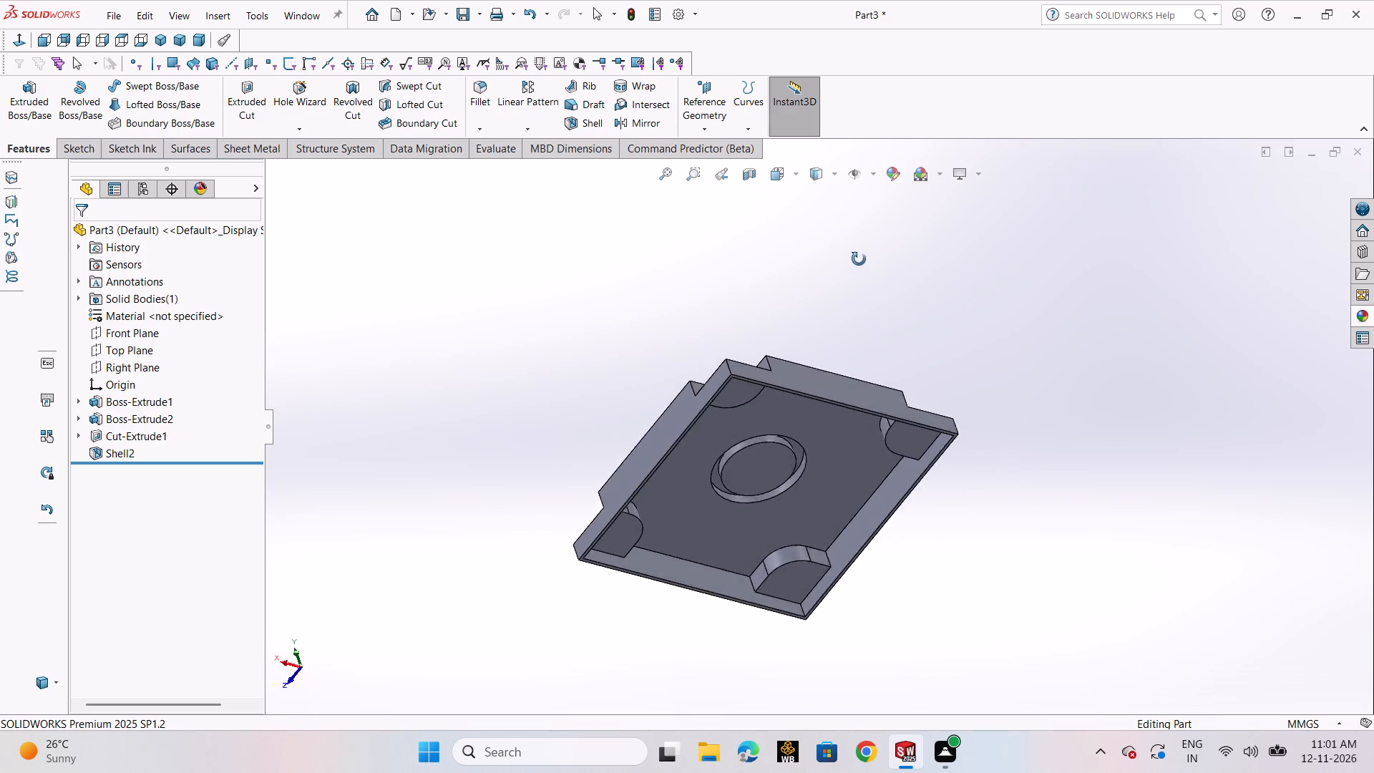
pyautogui.moveTo(859, 259); pyautogui.dragTo(1025, 381, button='middle')
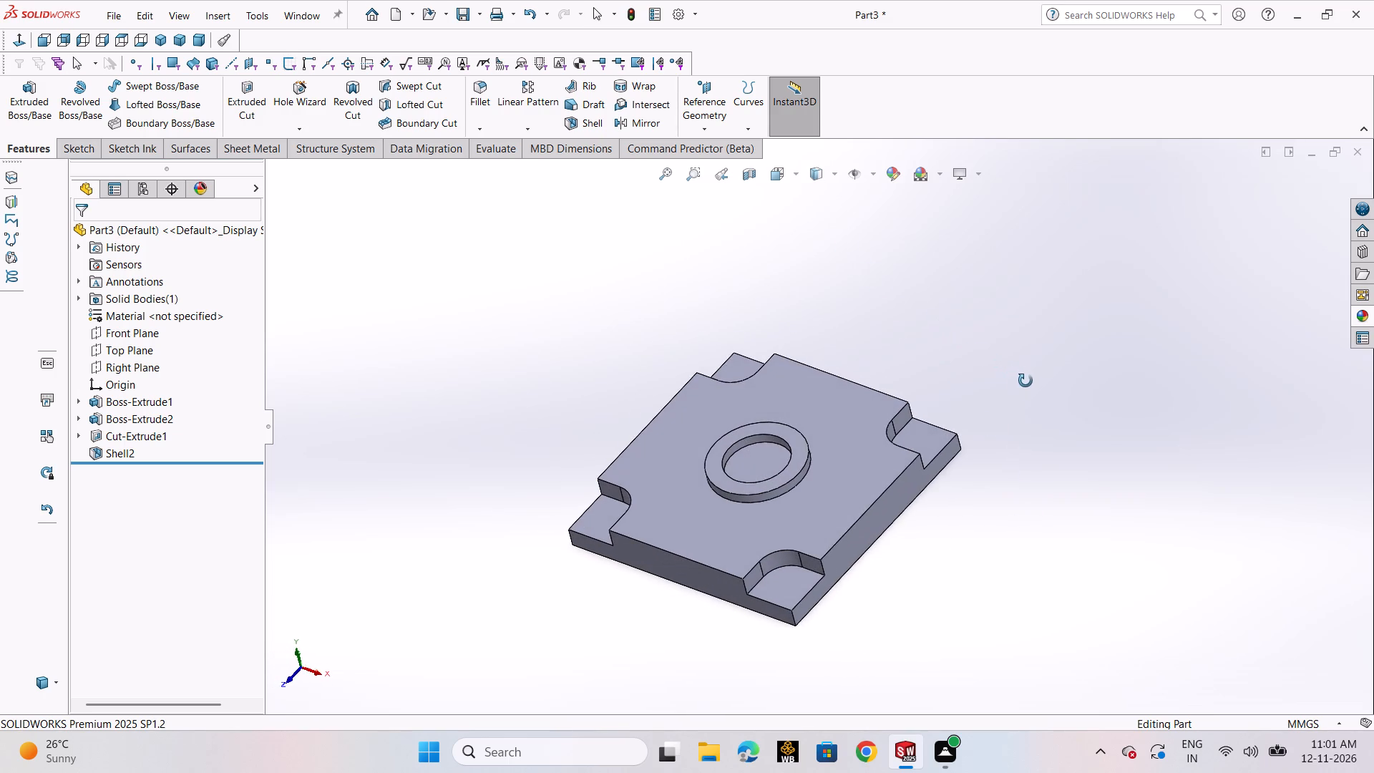
pyautogui.moveTo(1025, 381); pyautogui.dragTo(1028, 383, button='middle')
pyautogui.scroll(-2, 749, 477)
pyautogui.scroll(1, 749, 471)
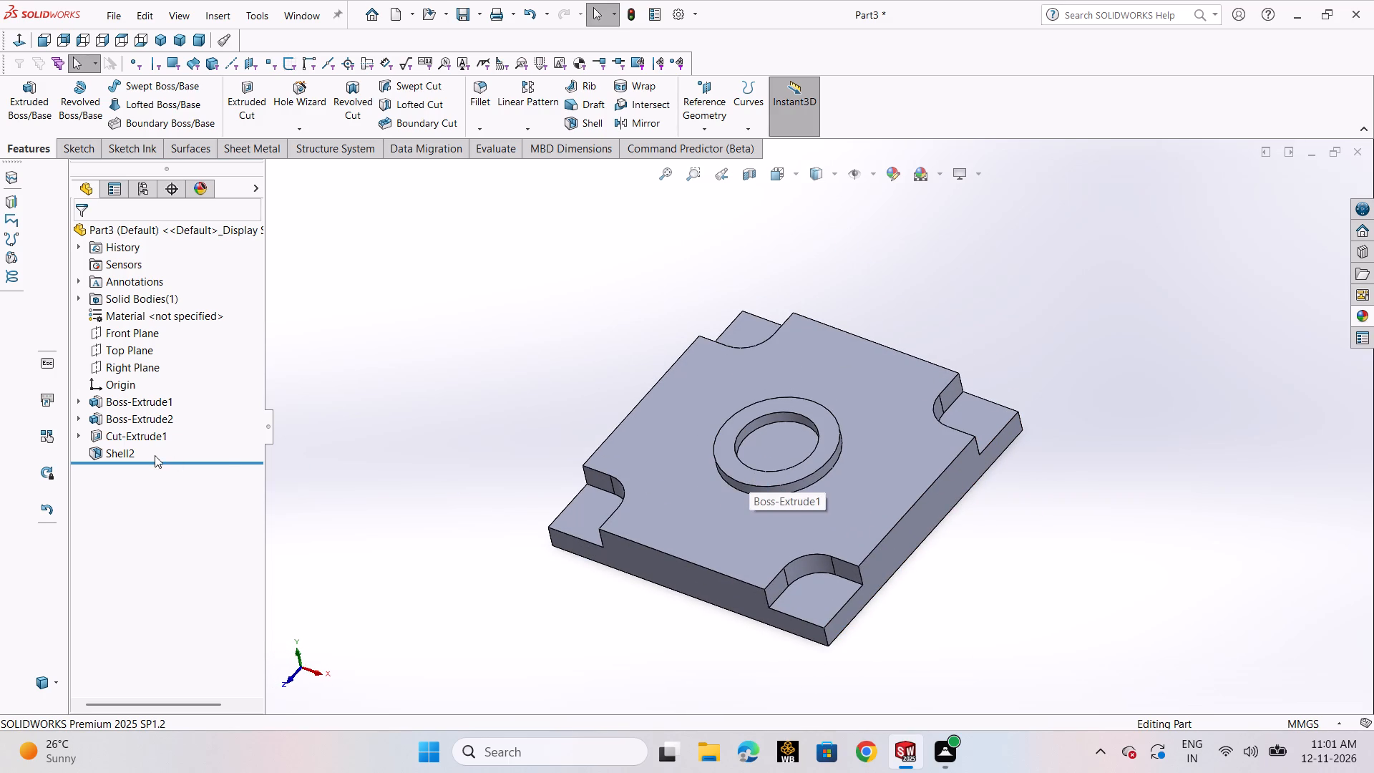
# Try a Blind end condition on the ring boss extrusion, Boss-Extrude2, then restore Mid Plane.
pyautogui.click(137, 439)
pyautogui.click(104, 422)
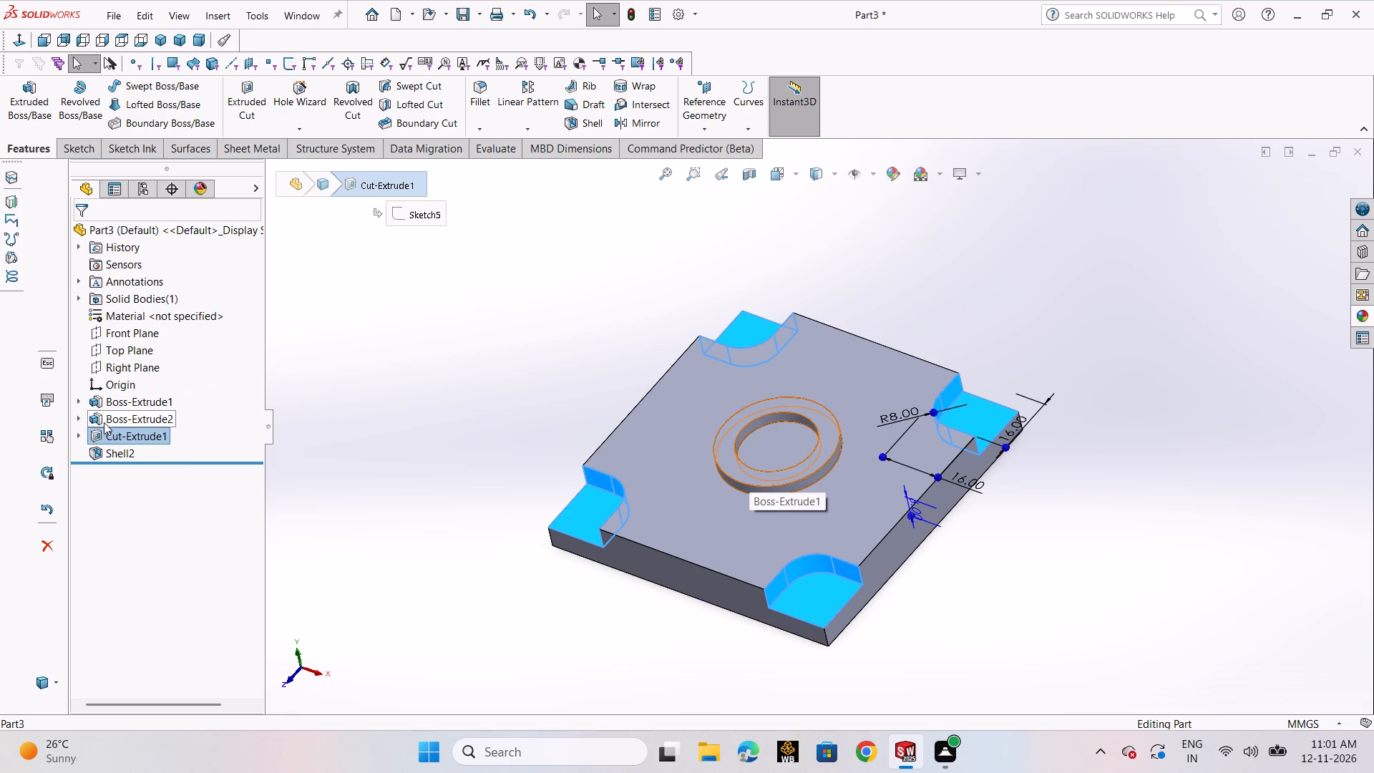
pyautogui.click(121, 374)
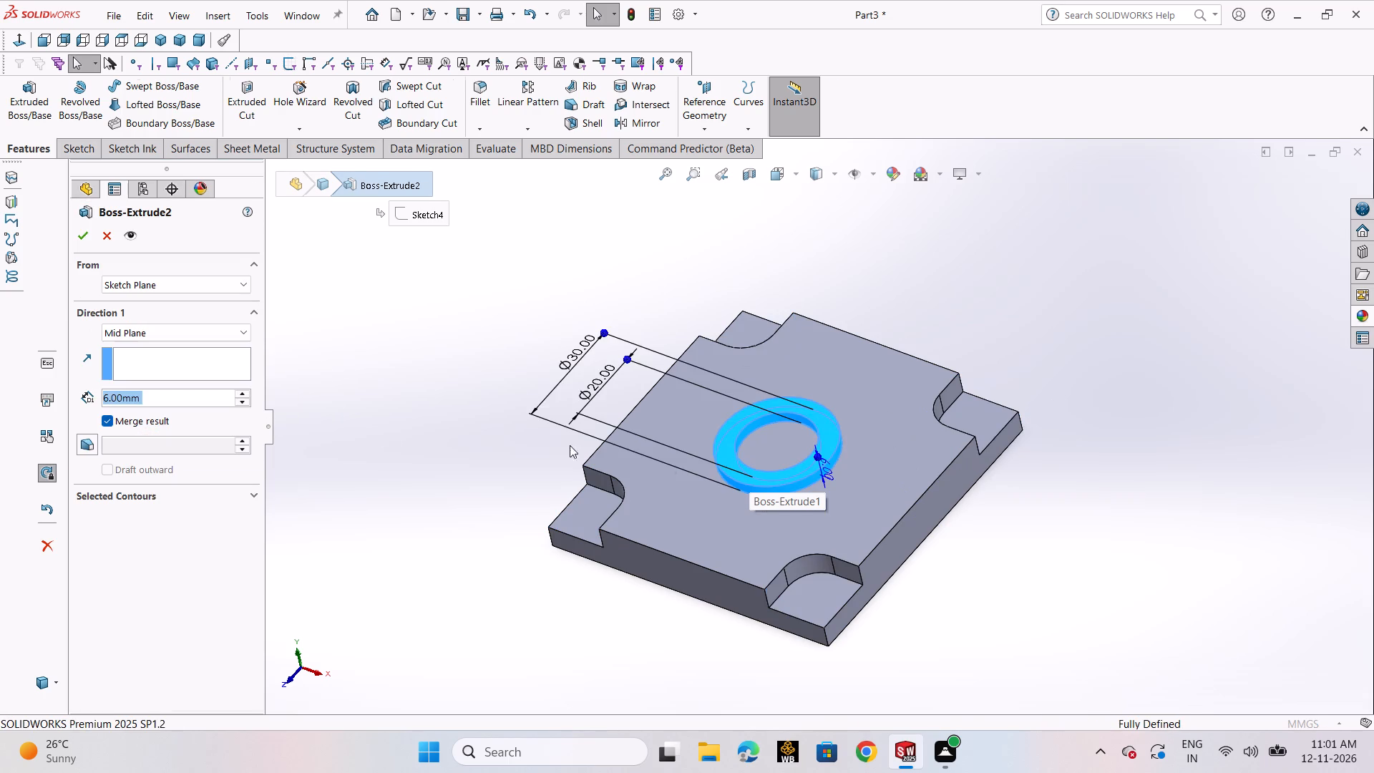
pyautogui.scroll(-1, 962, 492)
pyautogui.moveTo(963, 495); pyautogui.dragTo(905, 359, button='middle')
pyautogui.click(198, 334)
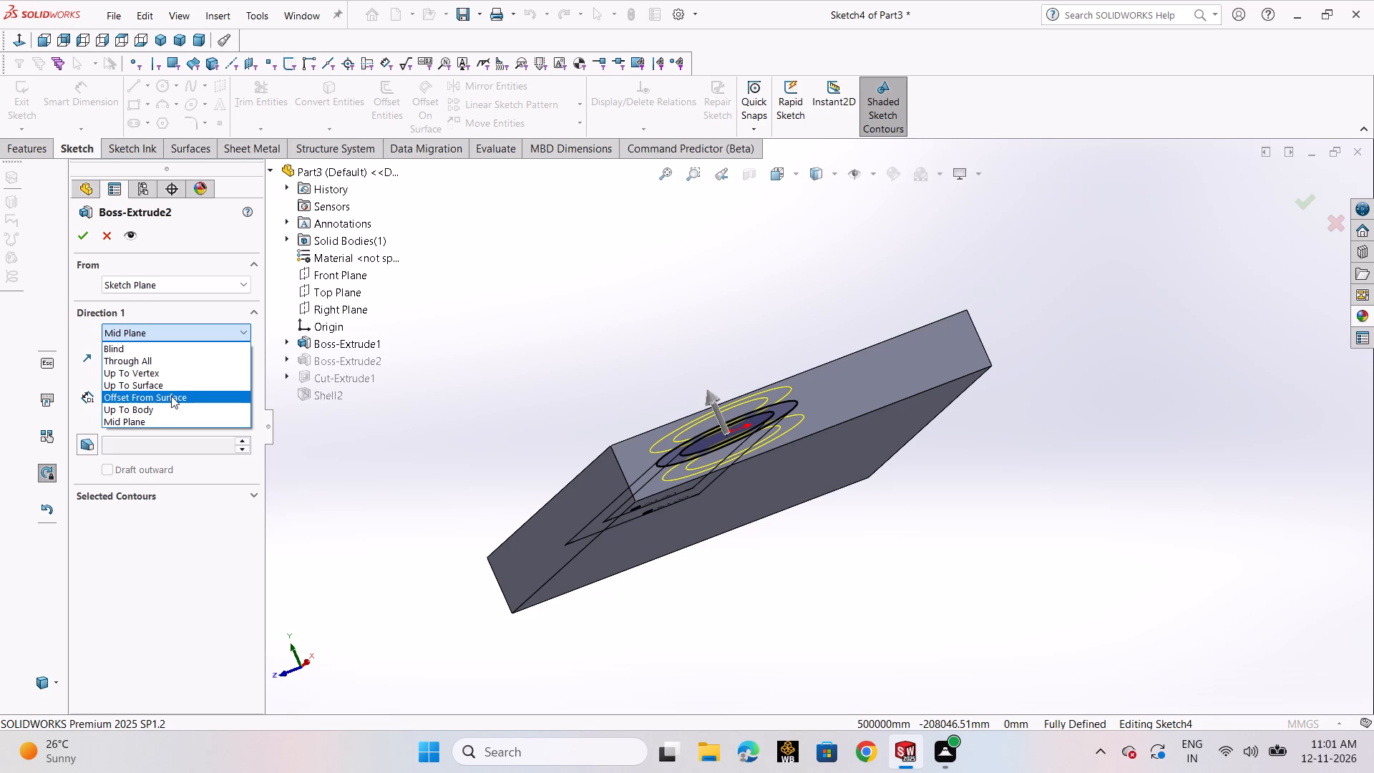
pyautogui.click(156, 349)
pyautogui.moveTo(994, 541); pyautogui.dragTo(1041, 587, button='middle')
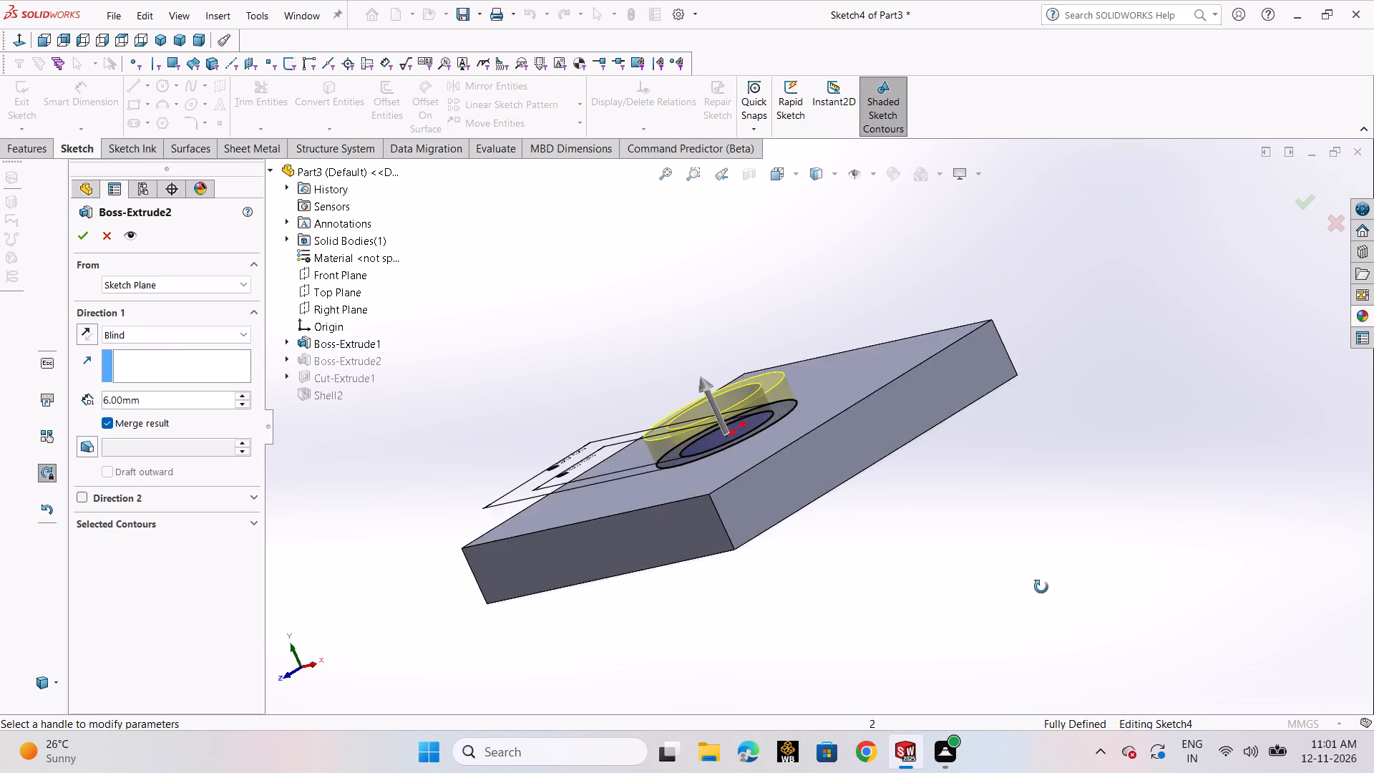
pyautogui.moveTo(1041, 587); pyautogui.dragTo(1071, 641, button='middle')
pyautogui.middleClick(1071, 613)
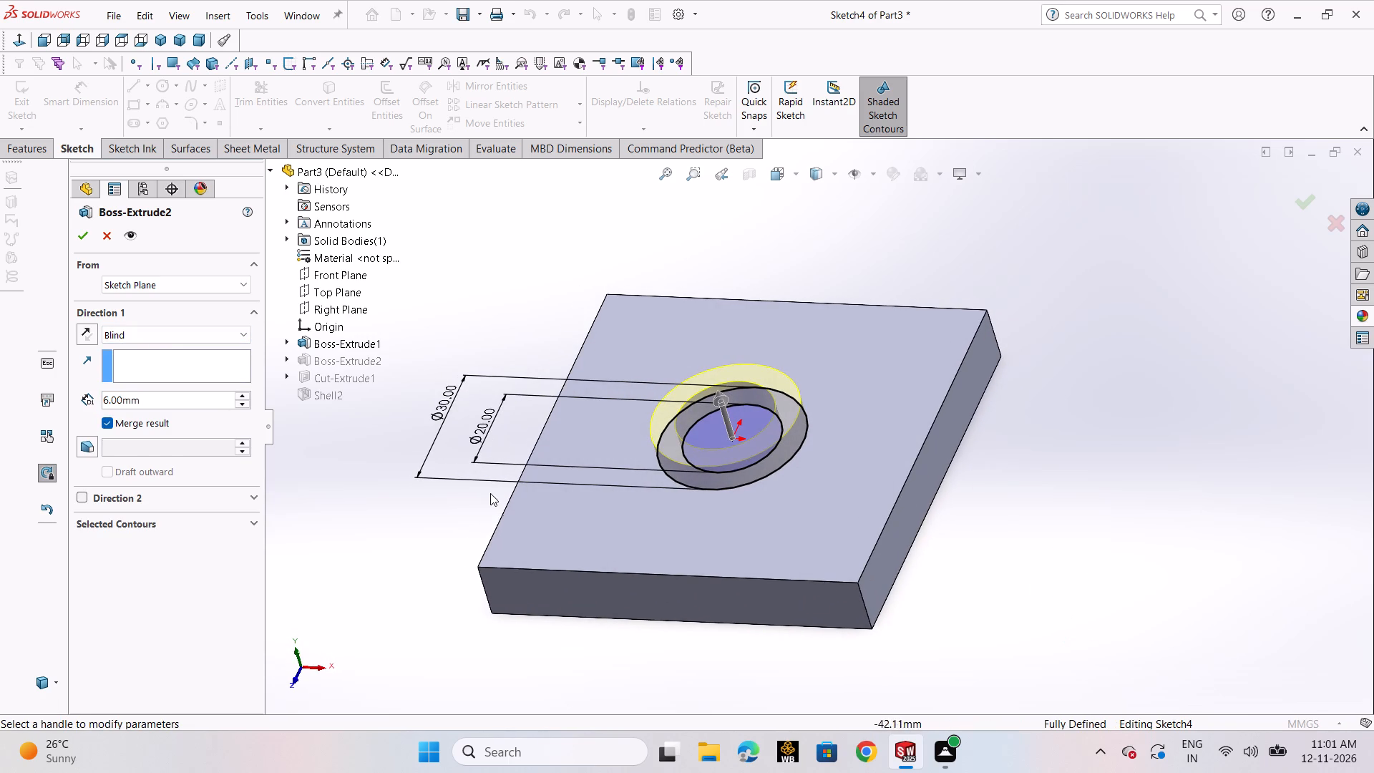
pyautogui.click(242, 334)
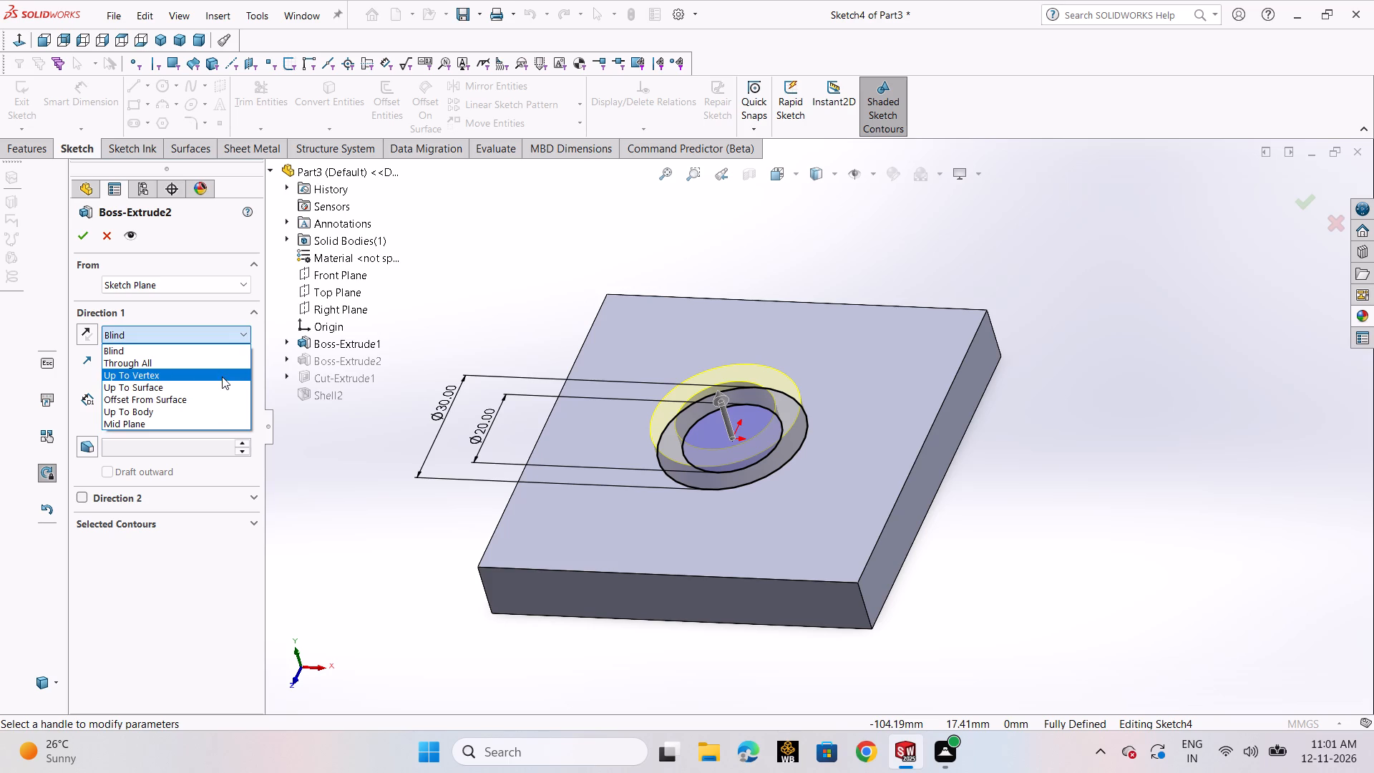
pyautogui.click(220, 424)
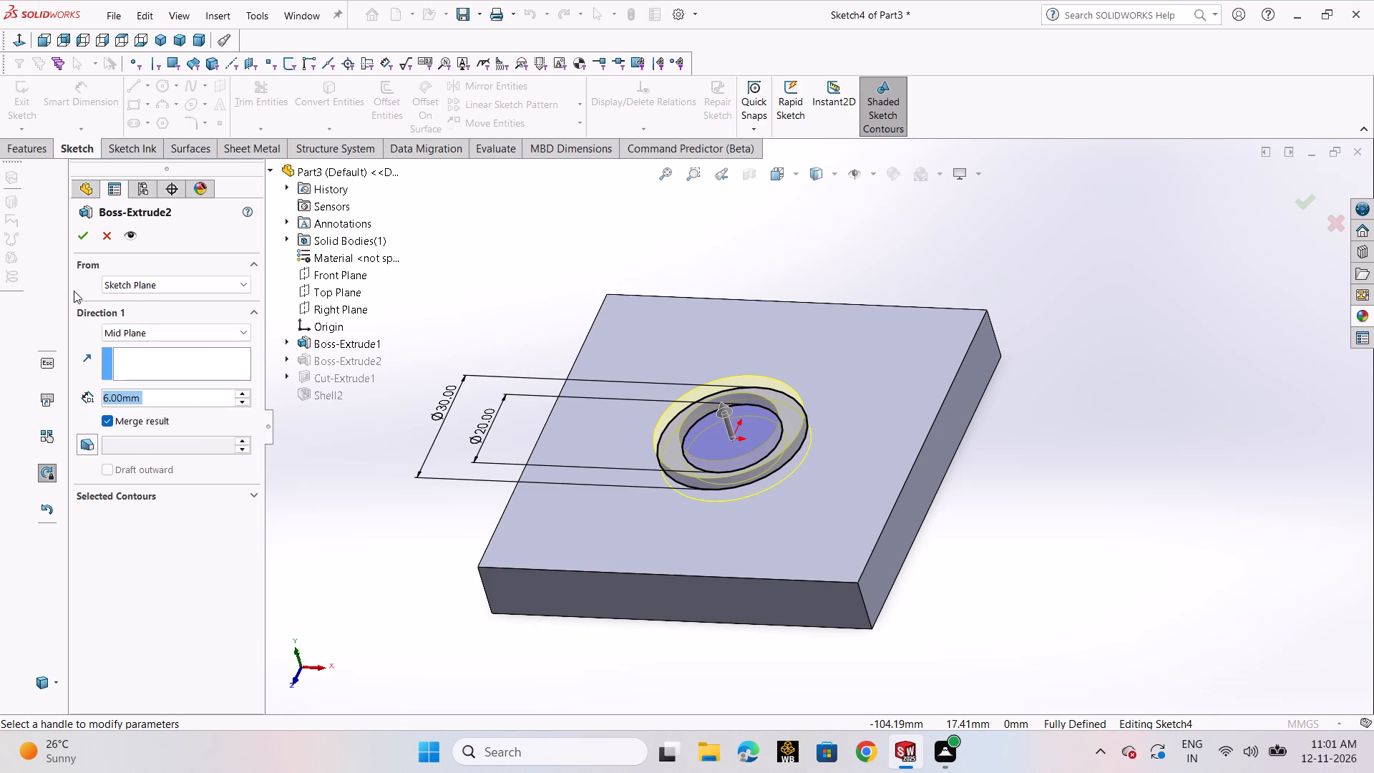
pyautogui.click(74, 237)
# Start a sketch on one corner recess's underside face and draw a circle of about 4.24 mm radius centred on the rounded corner's arc centre.
pyautogui.click(1127, 468)
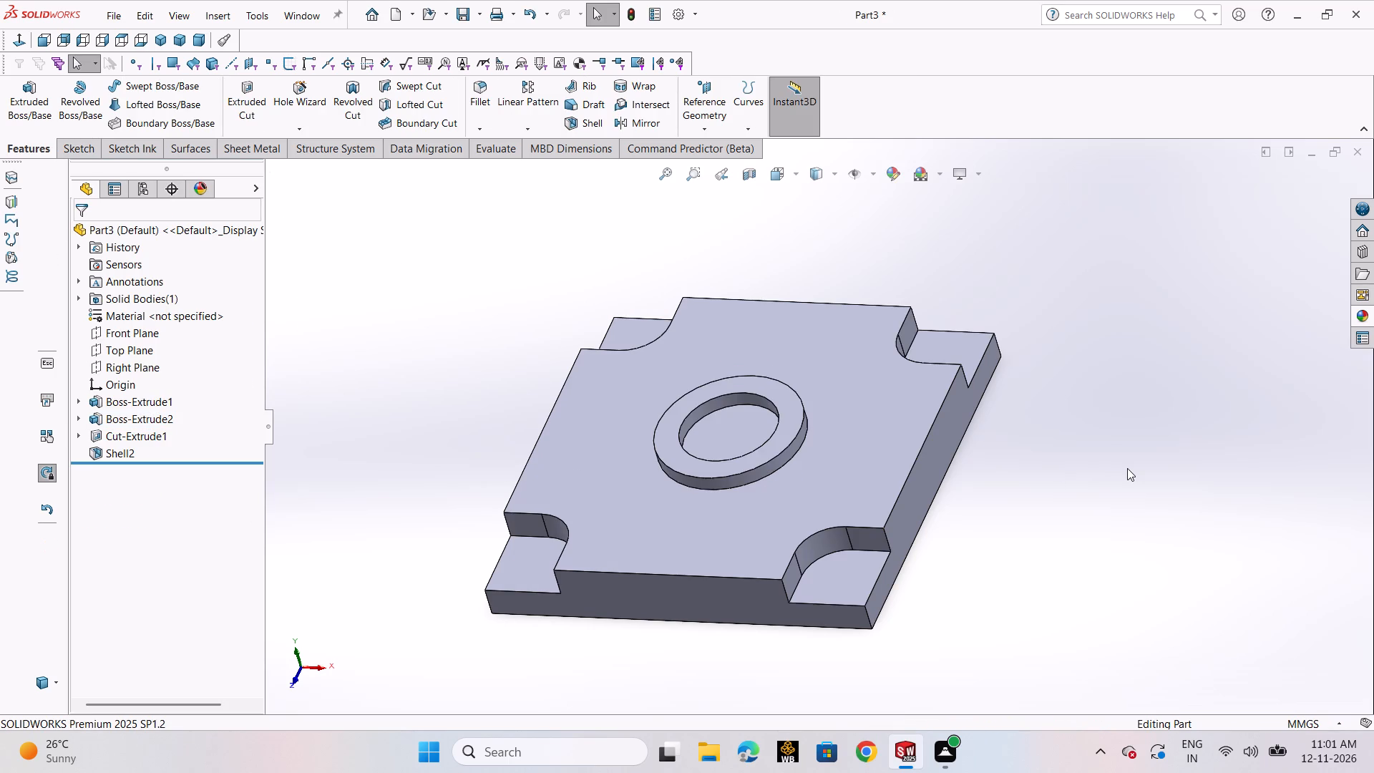
pyautogui.scroll(2, 1127, 468)
pyautogui.moveTo(1127, 468); pyautogui.dragTo(1040, 314, button='middle')
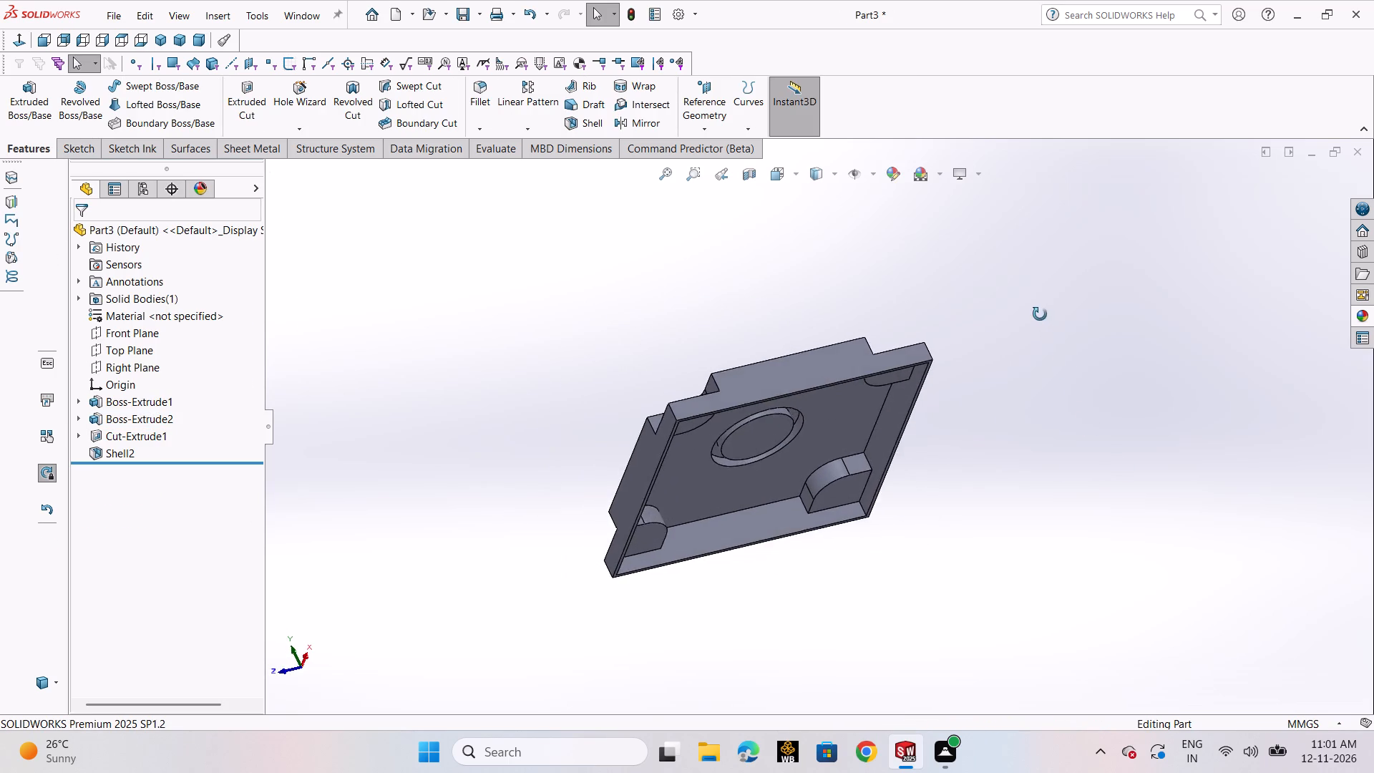
pyautogui.moveTo(1040, 314); pyautogui.dragTo(1056, 354, button='middle')
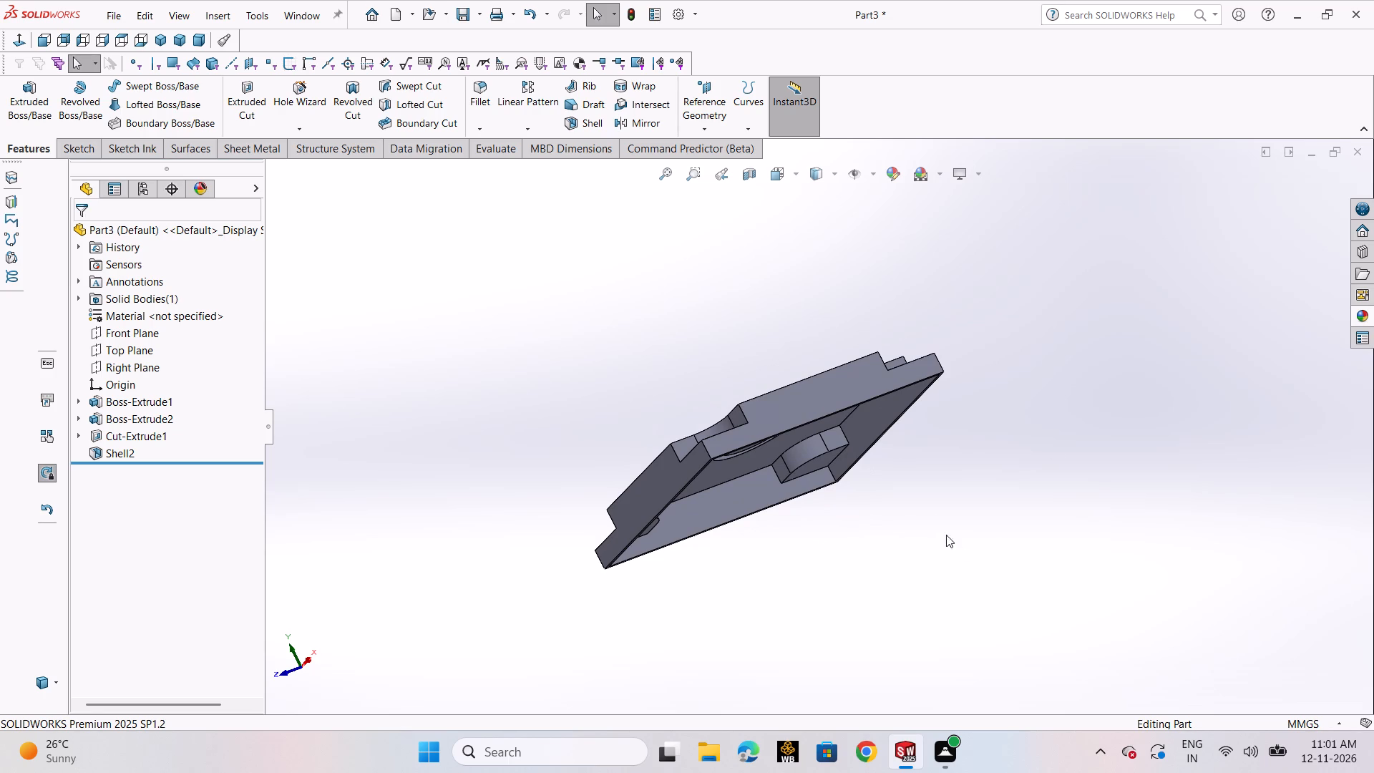
pyautogui.moveTo(920, 435); pyautogui.dragTo(892, 266, button='middle')
pyautogui.click(859, 547)
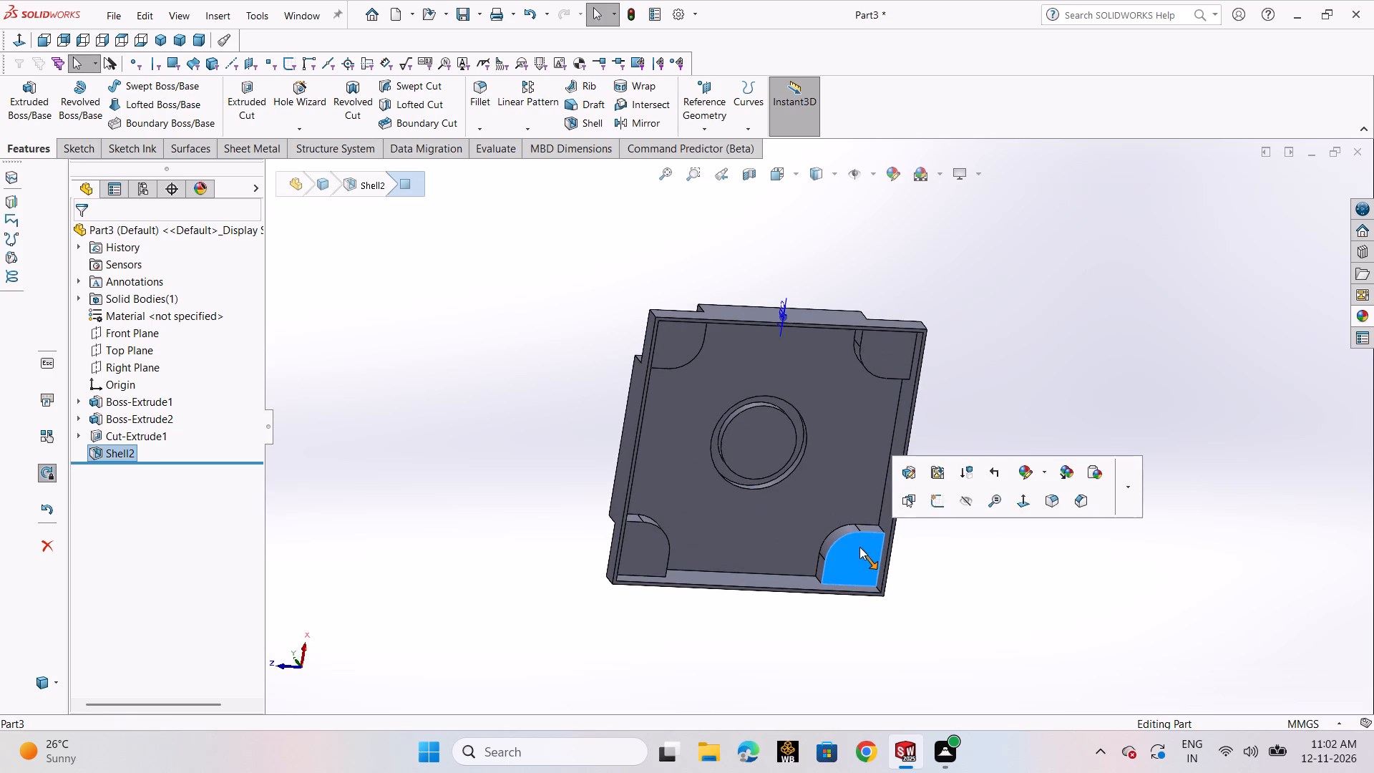
pyautogui.click(944, 511)
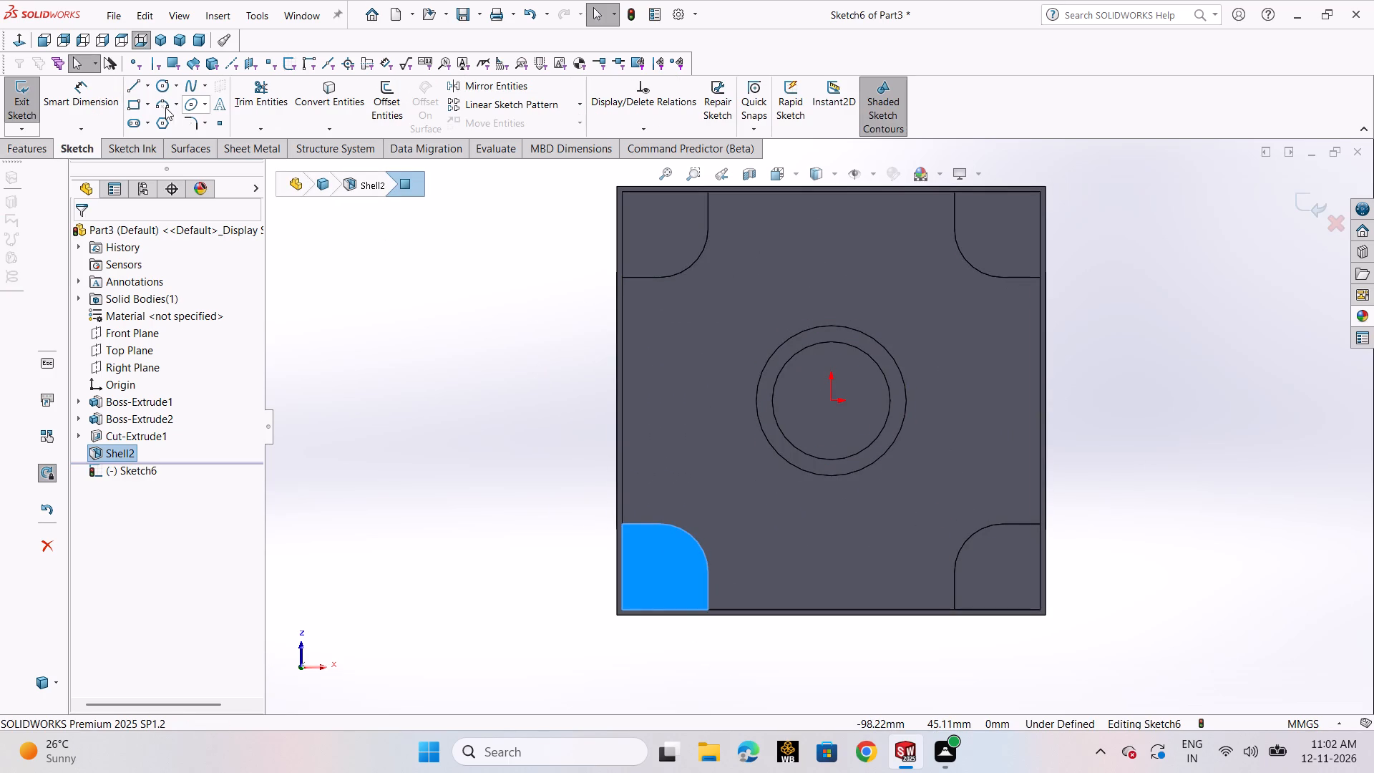
pyautogui.click(161, 89)
pyautogui.click(171, 102)
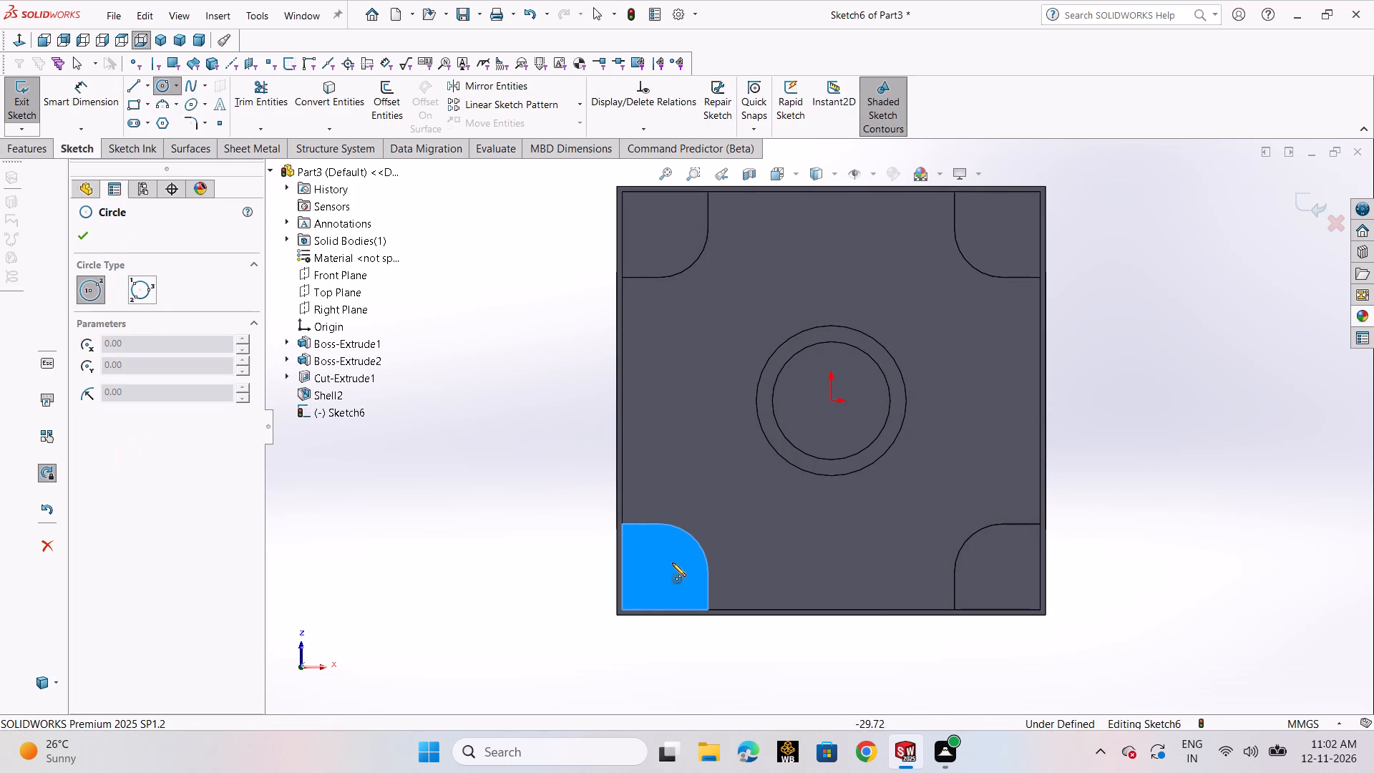
pyautogui.click(659, 573)
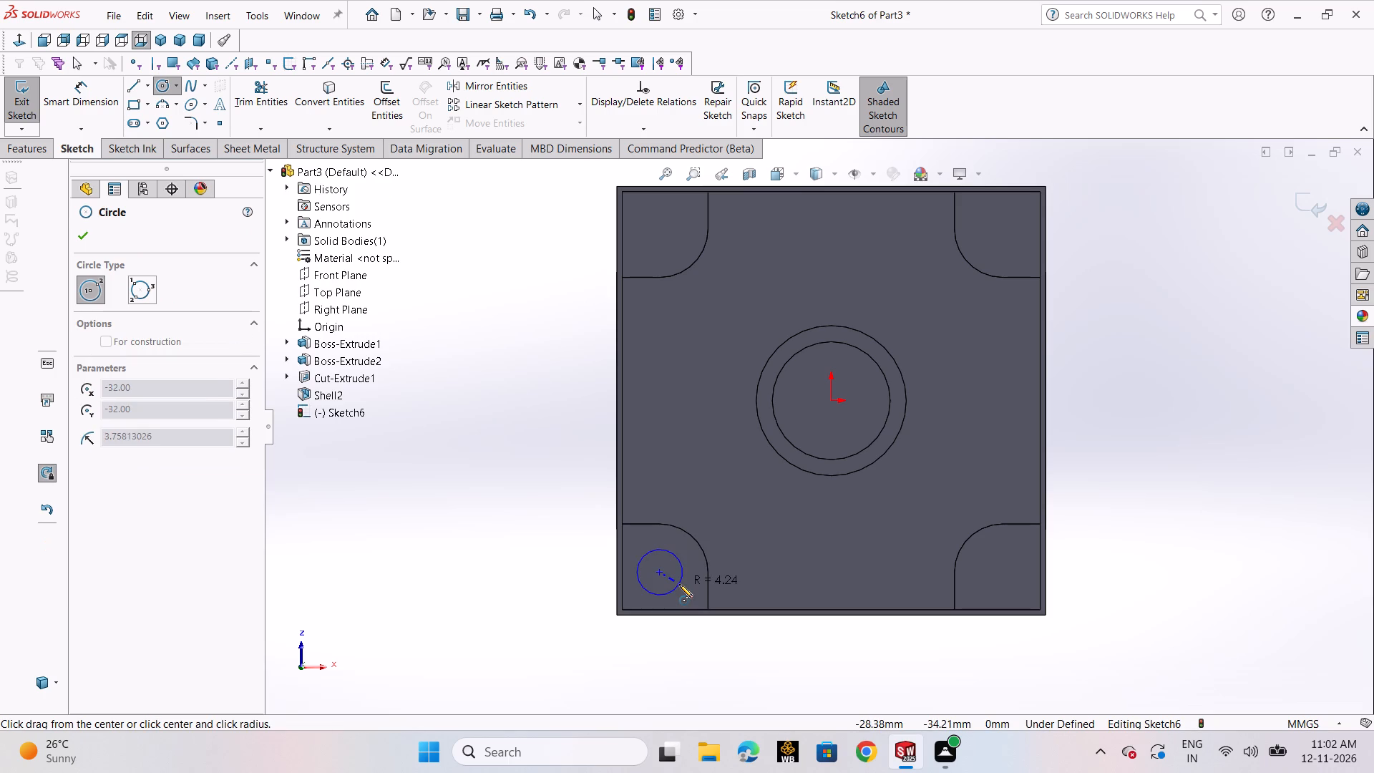
pyautogui.click(679, 584)
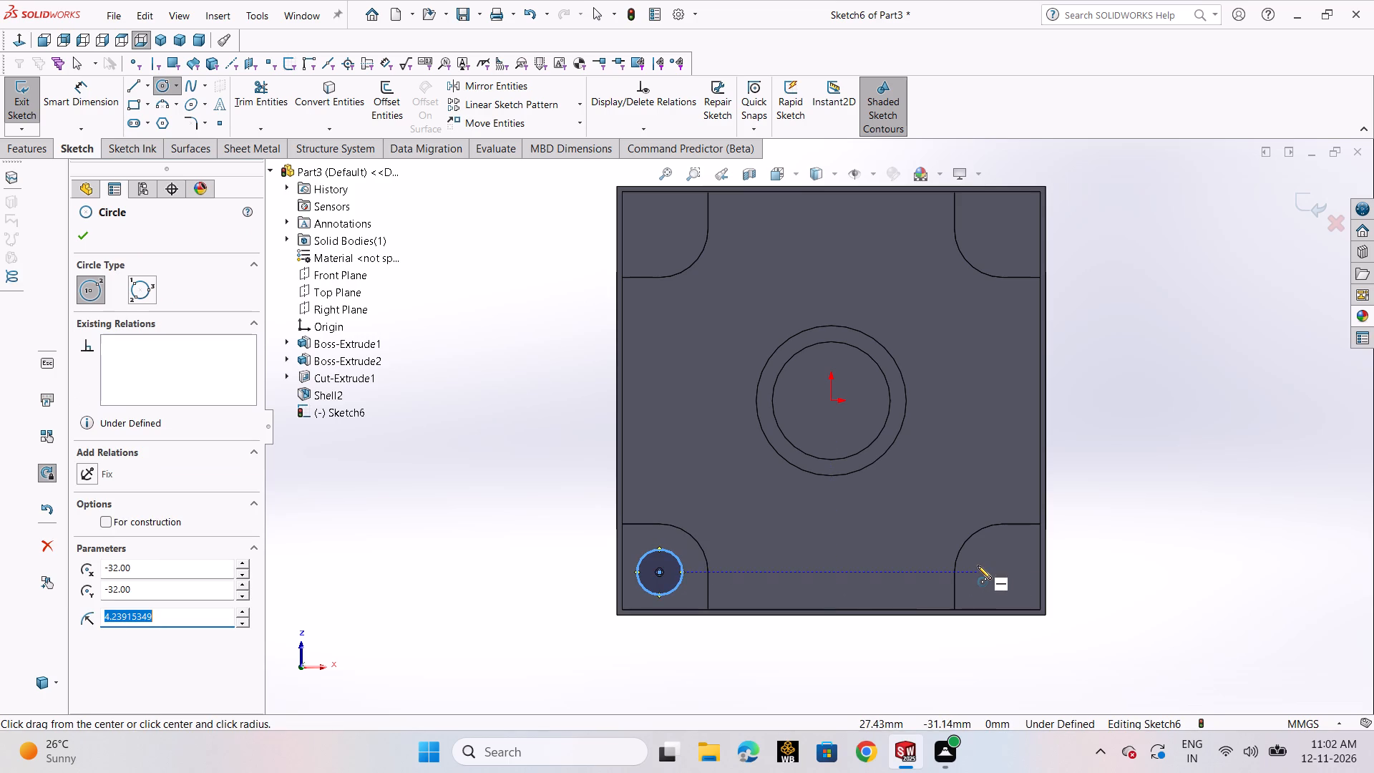
pyautogui.rightClick(852, 550)
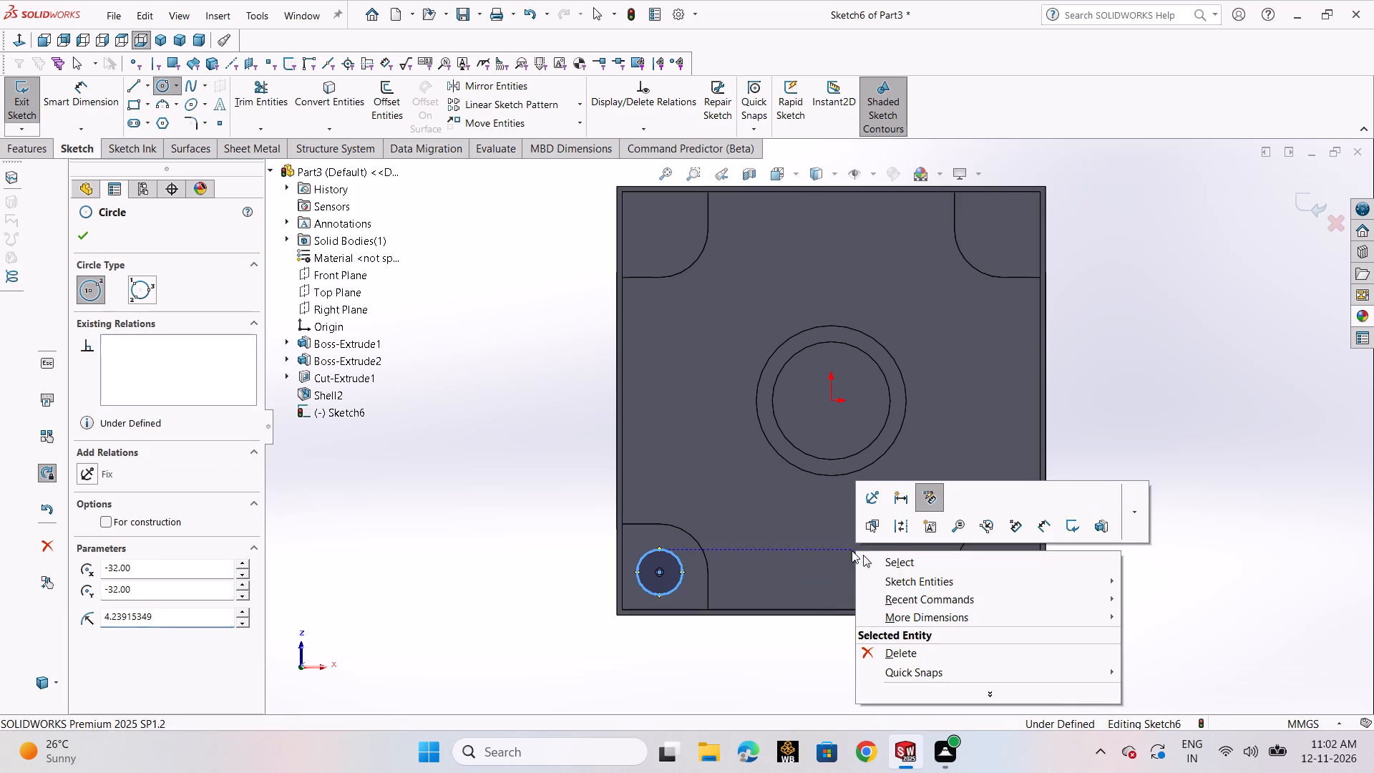
pyautogui.click(906, 561)
pyautogui.scroll(3, 906, 561)
pyautogui.click(1111, 454)
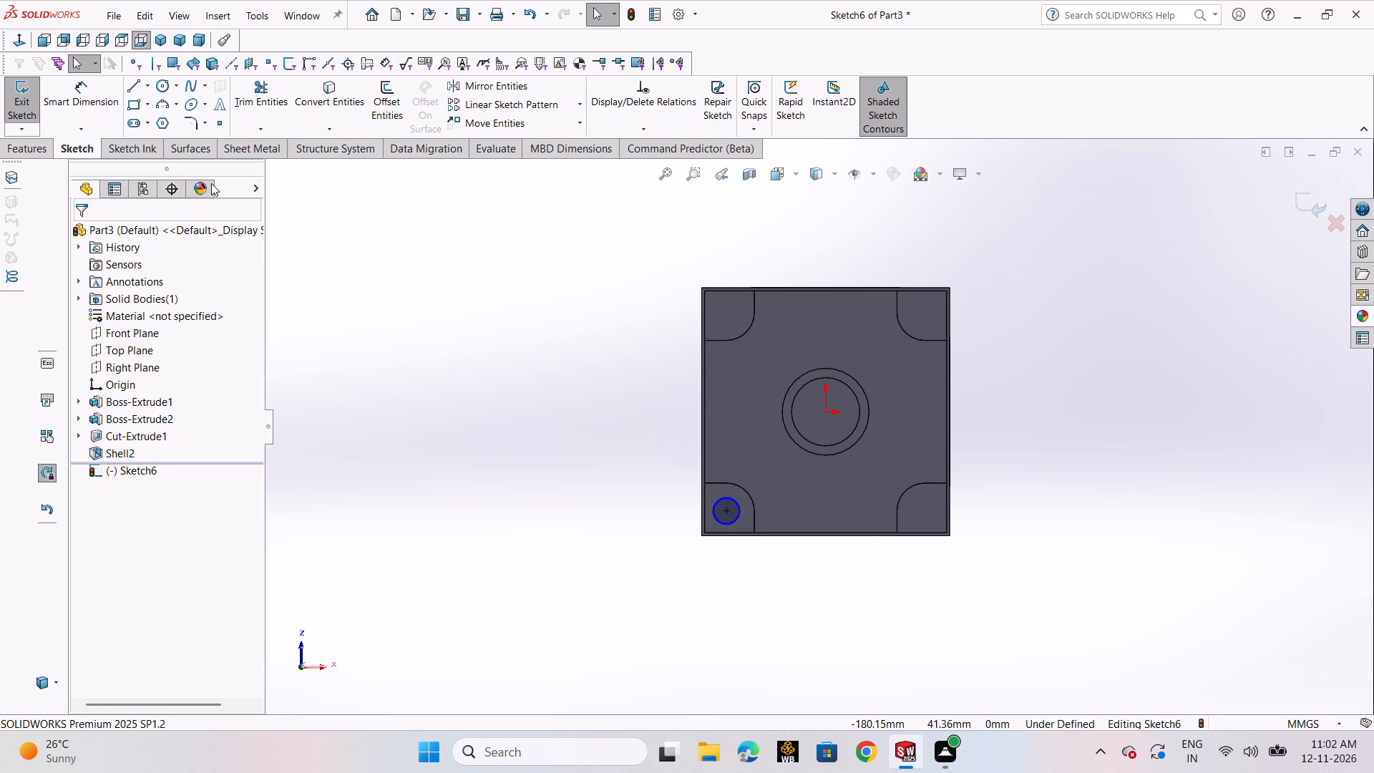
# Dimension the corner circle to a 9 mm diameter.
pyautogui.click(88, 97)
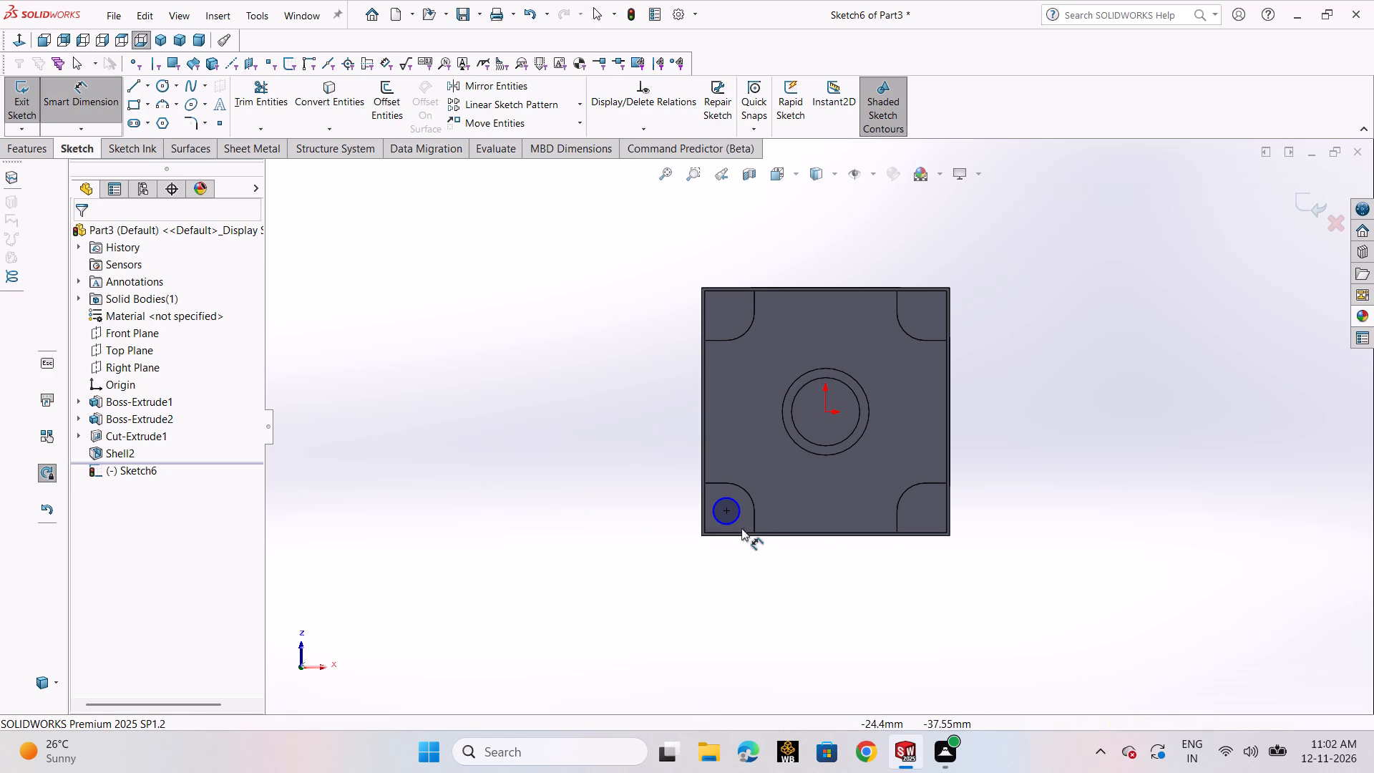
pyautogui.click(727, 527)
pyautogui.click(688, 565)
pyautogui.press('9')
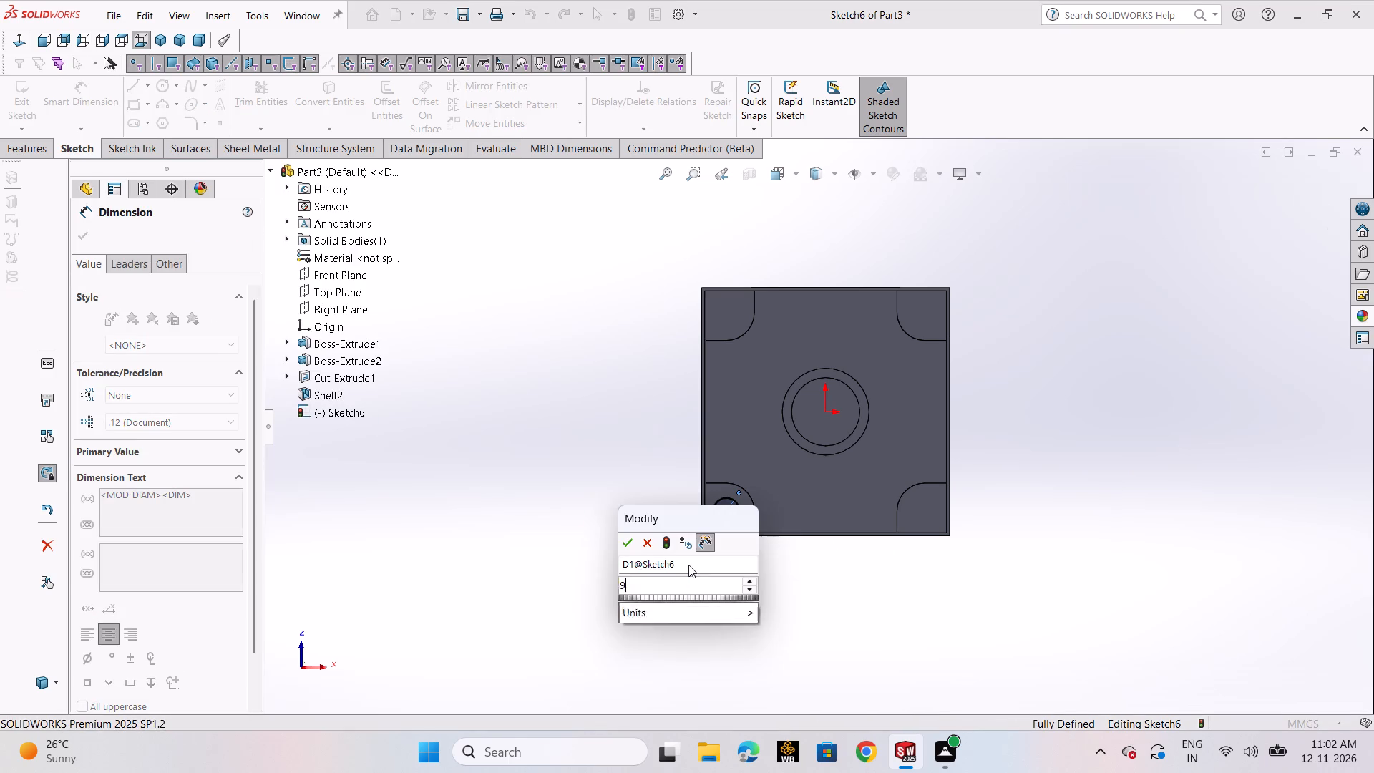
pyautogui.press('Return')
pyautogui.click(81, 230)
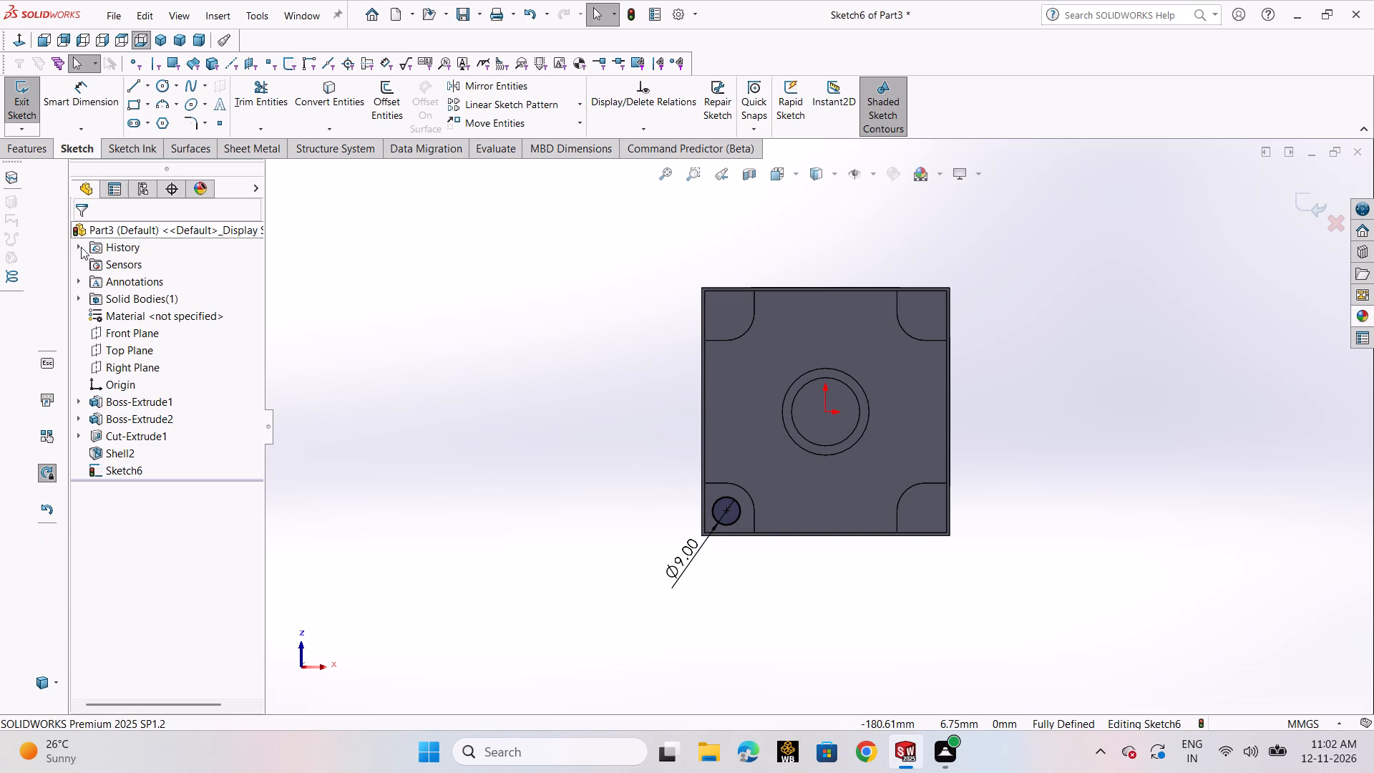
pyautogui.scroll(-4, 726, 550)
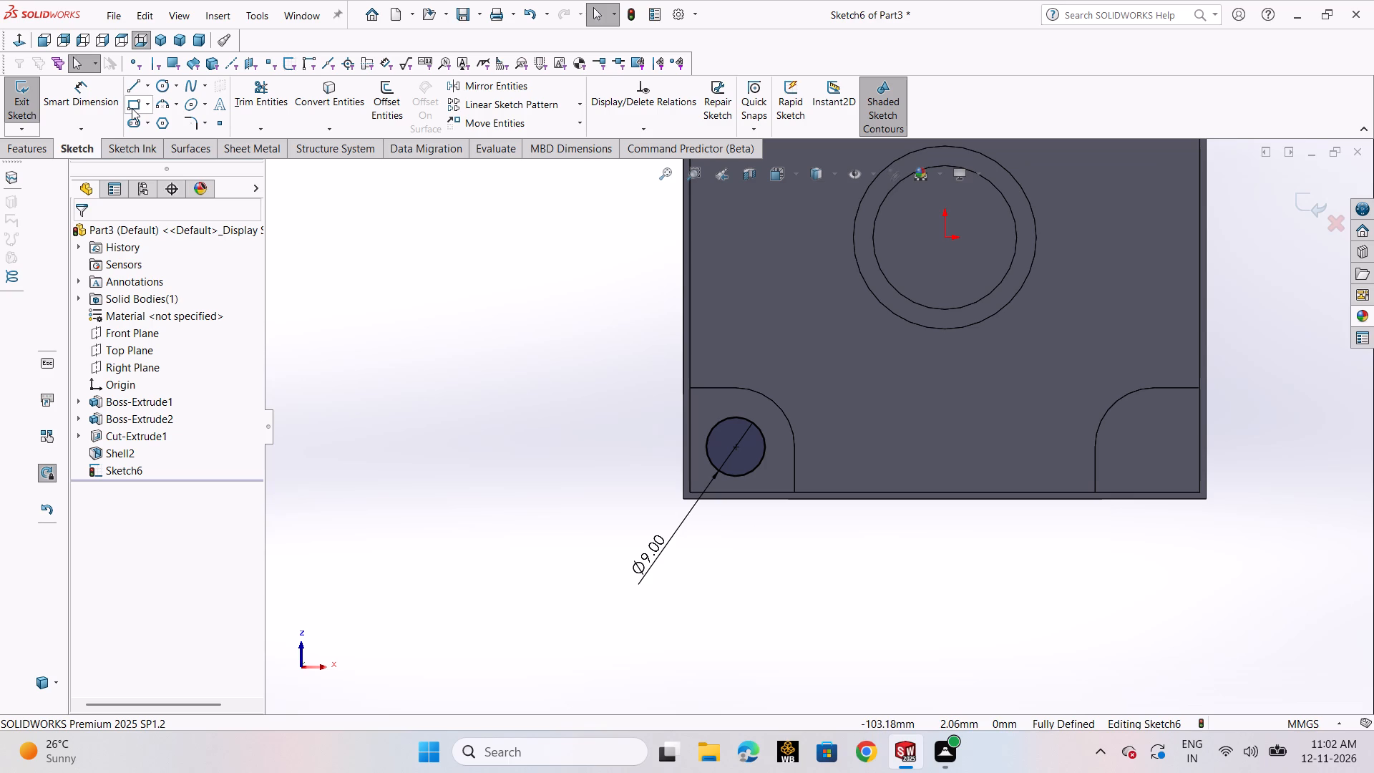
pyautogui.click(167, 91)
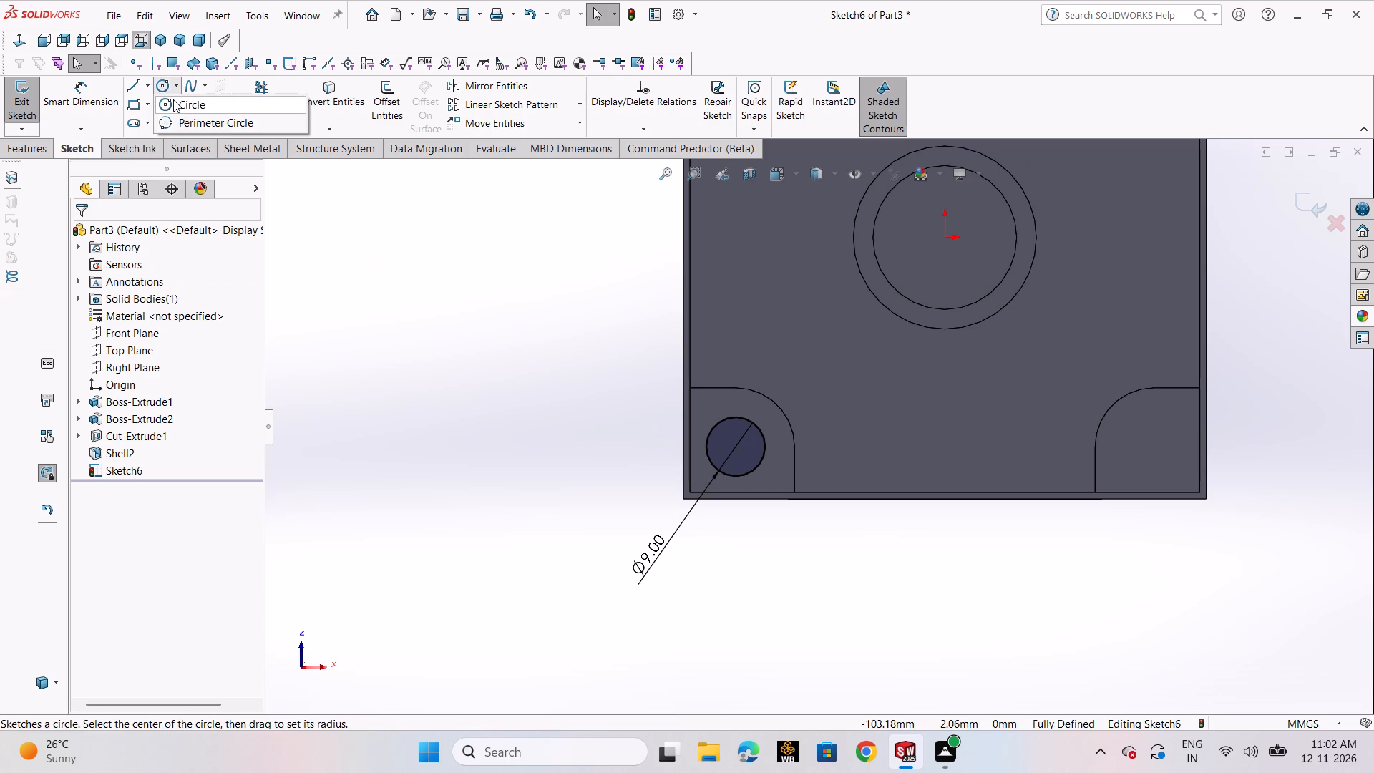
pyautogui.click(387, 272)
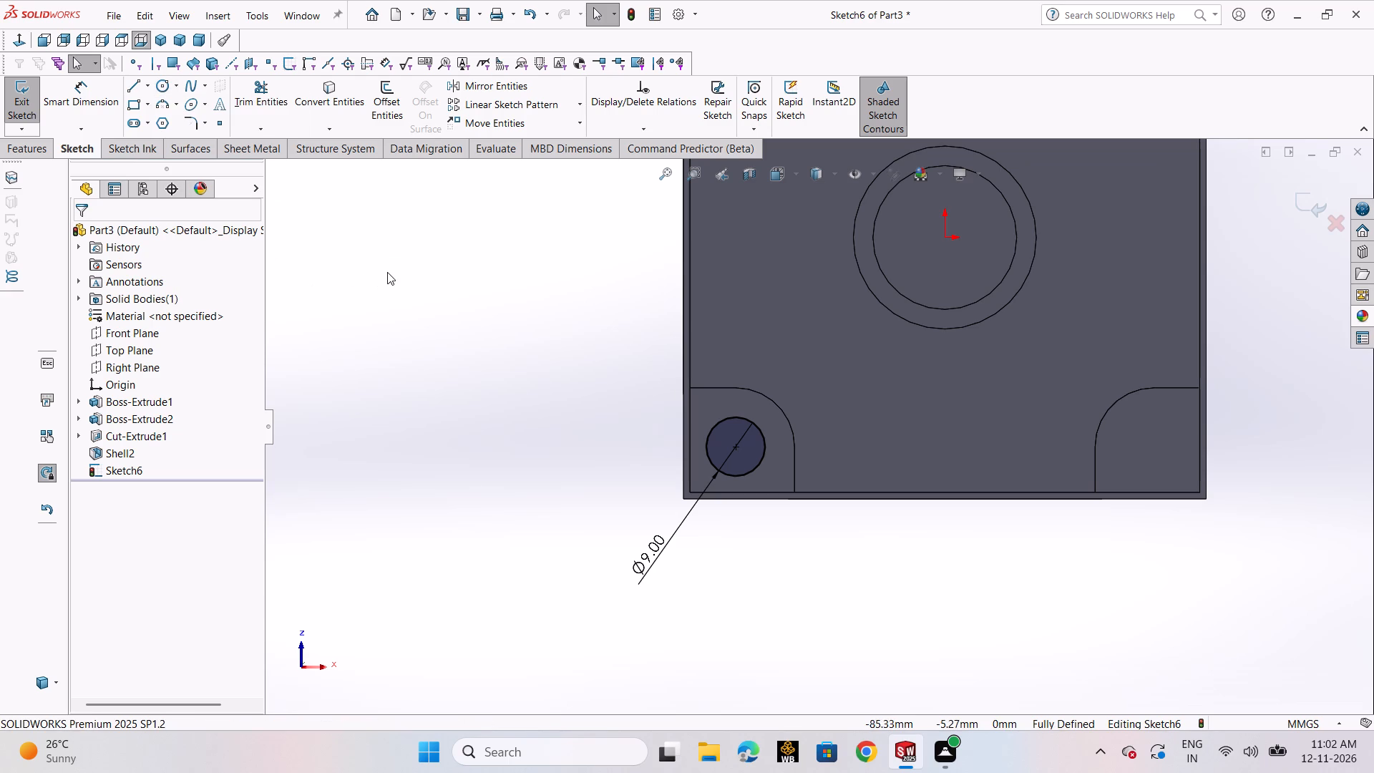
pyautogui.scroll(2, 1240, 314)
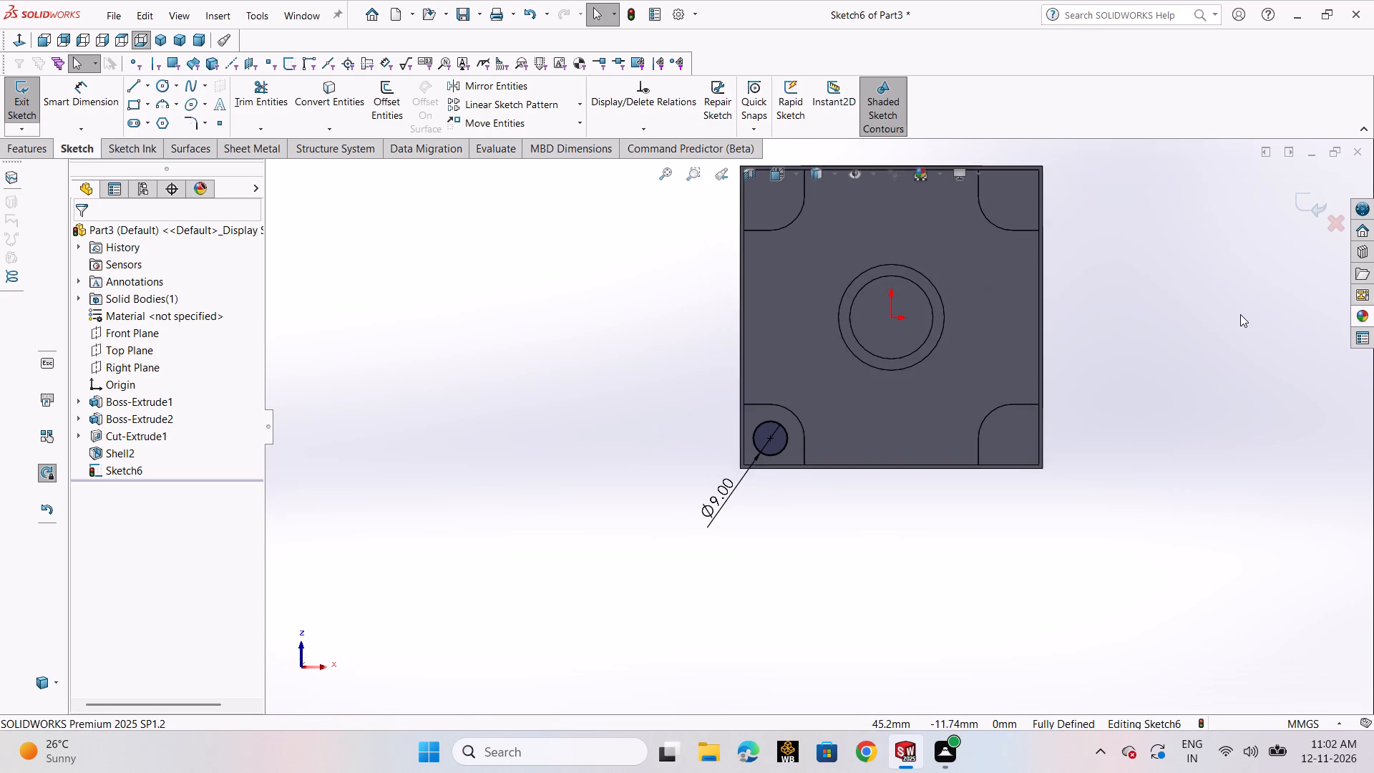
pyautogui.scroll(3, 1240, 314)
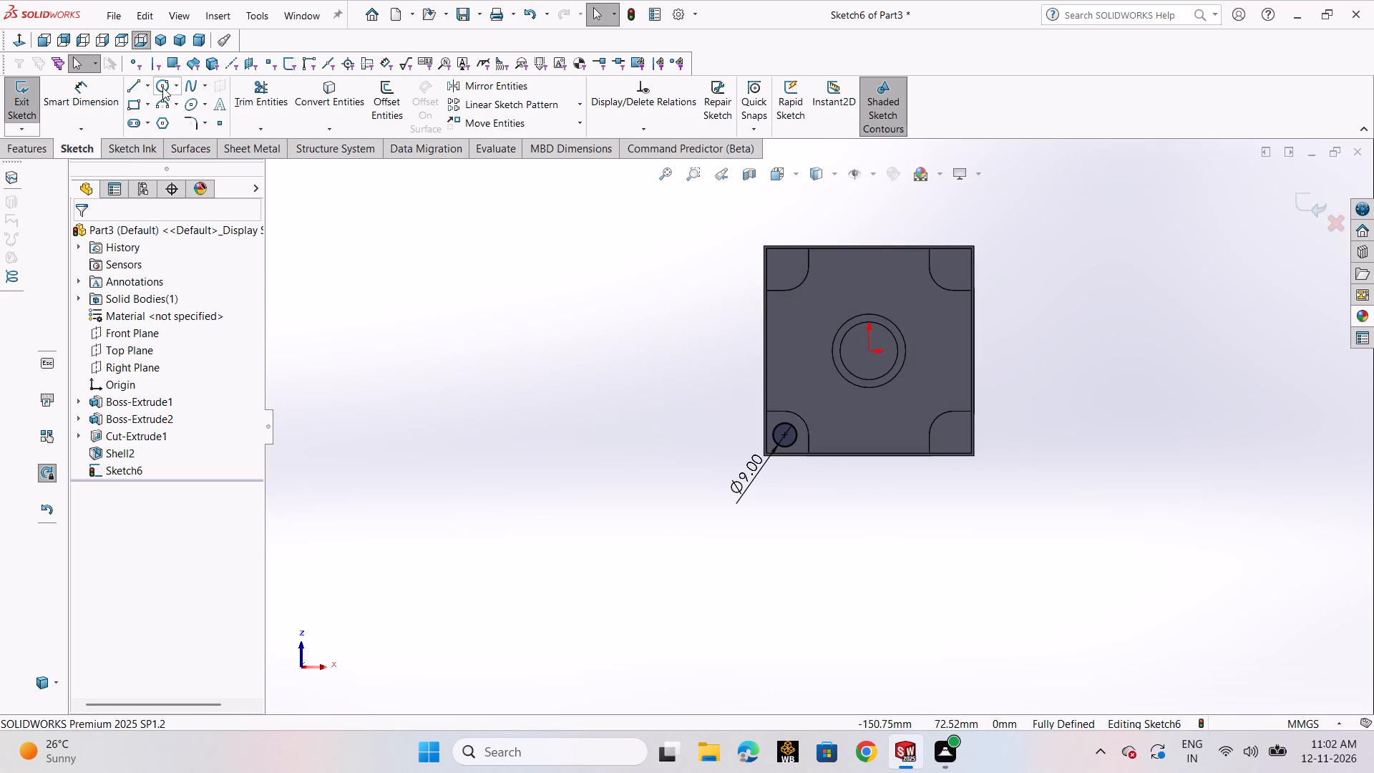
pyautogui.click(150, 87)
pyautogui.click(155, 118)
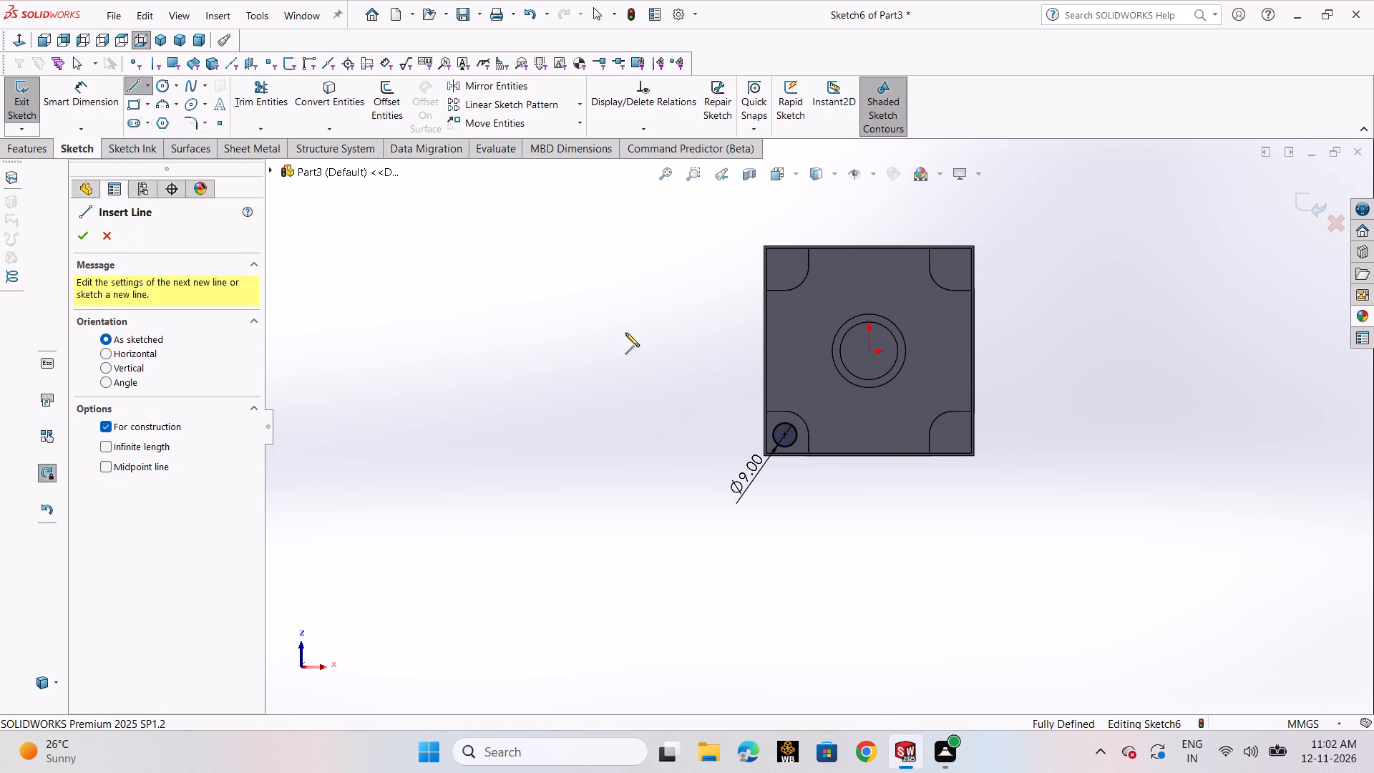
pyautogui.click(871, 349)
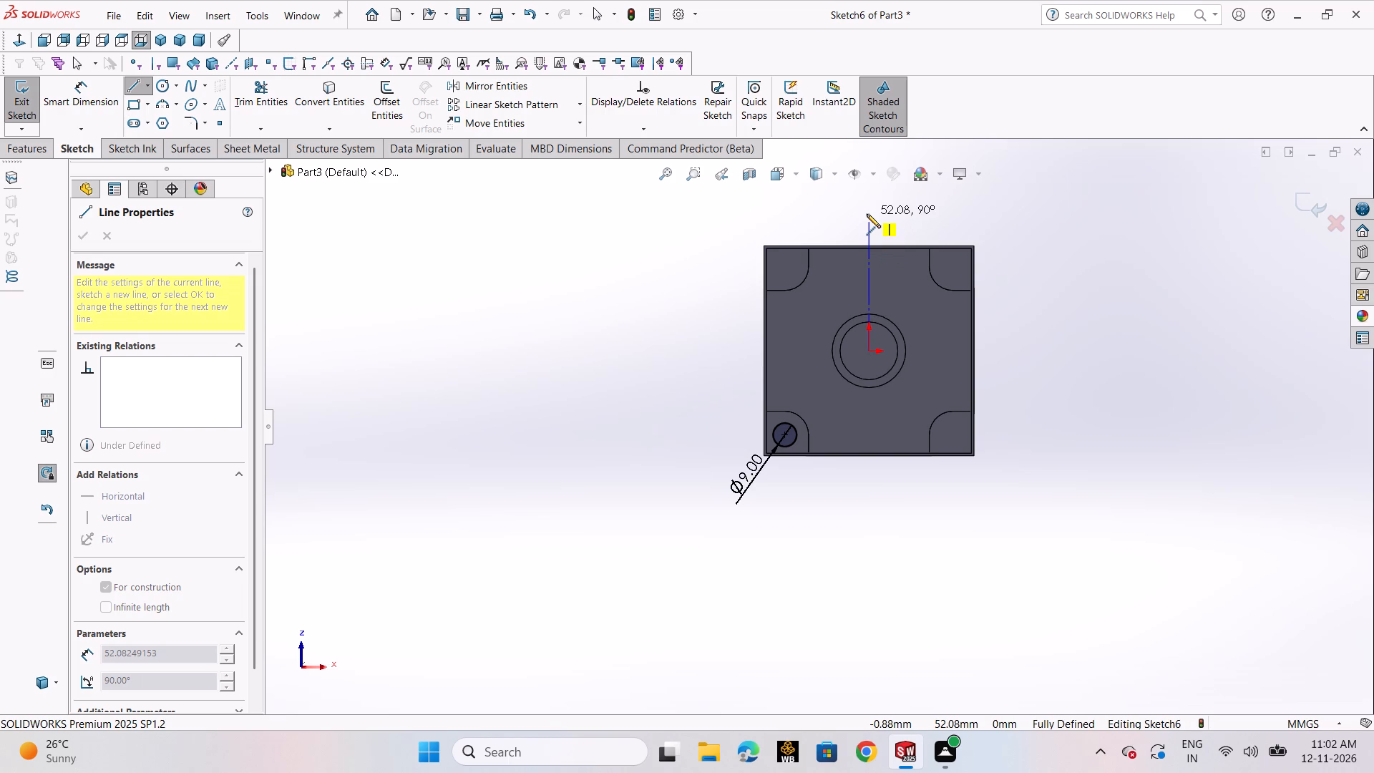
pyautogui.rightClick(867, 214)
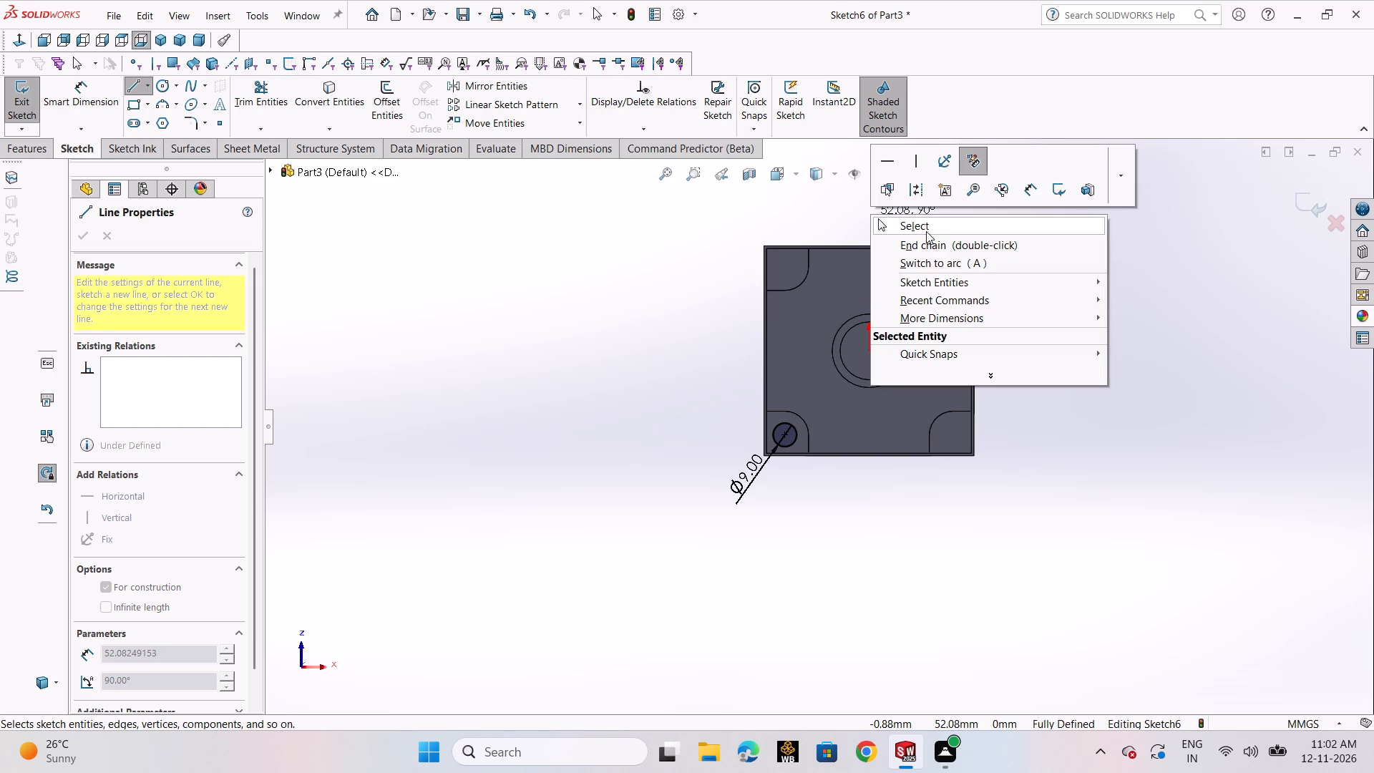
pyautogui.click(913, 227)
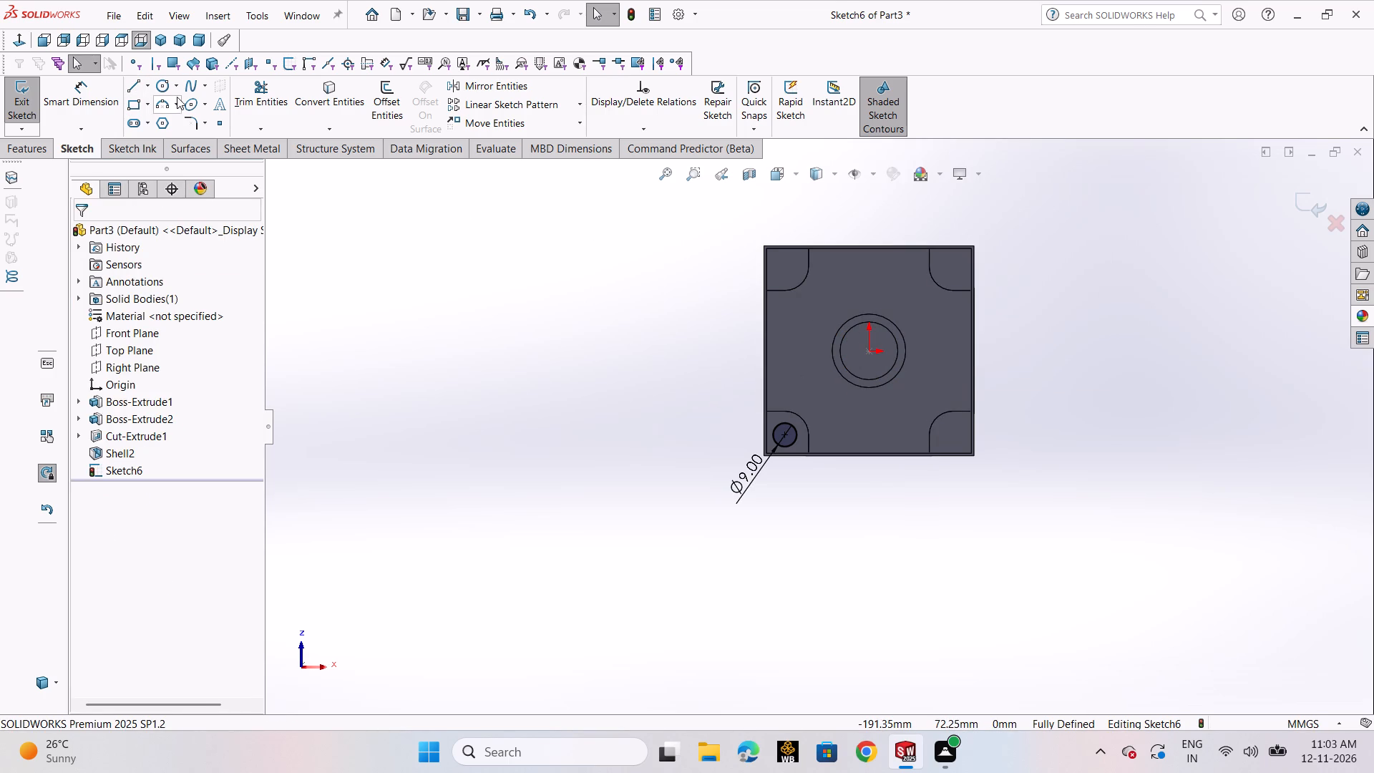
# Sketch a vertical centerline about 52 mm long from the origin up past the block's edge.
pyautogui.click(145, 85)
pyautogui.click(166, 122)
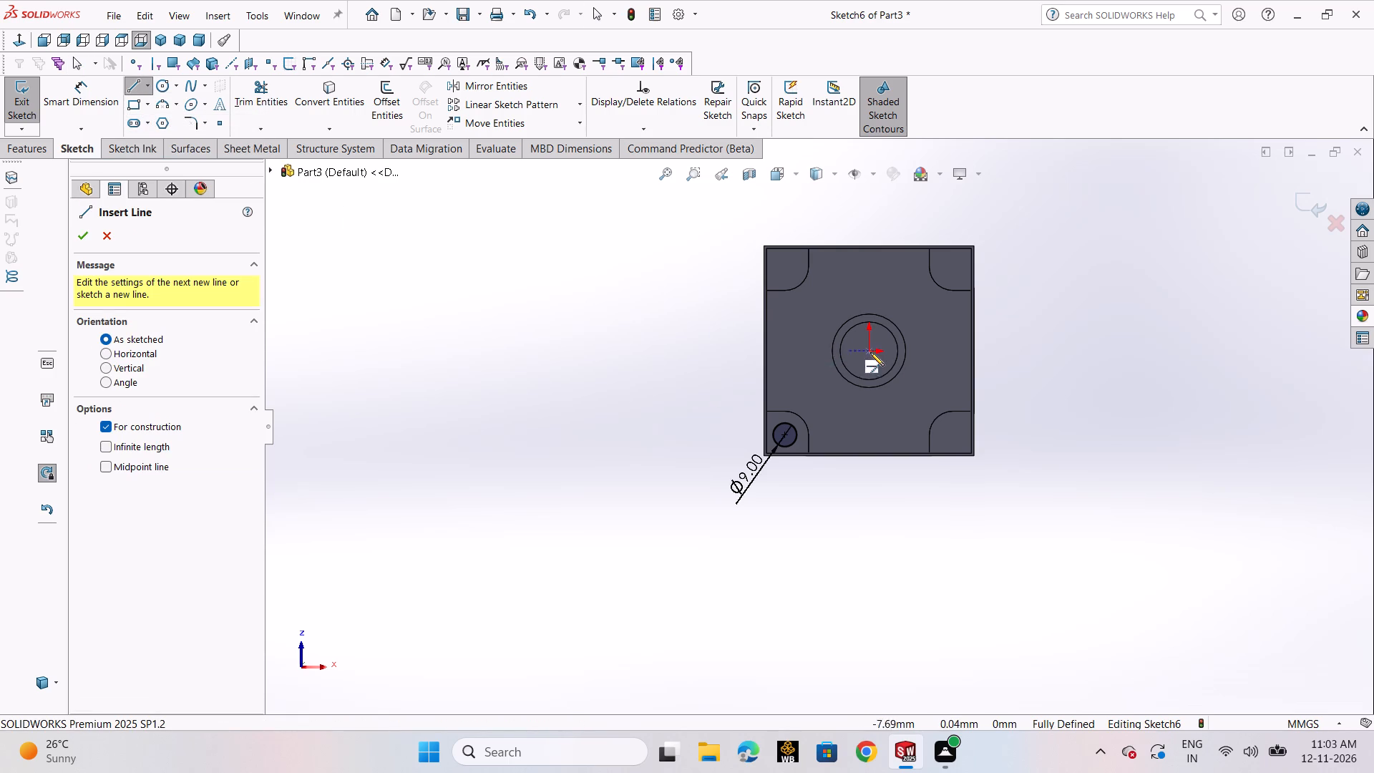
pyautogui.click(872, 352)
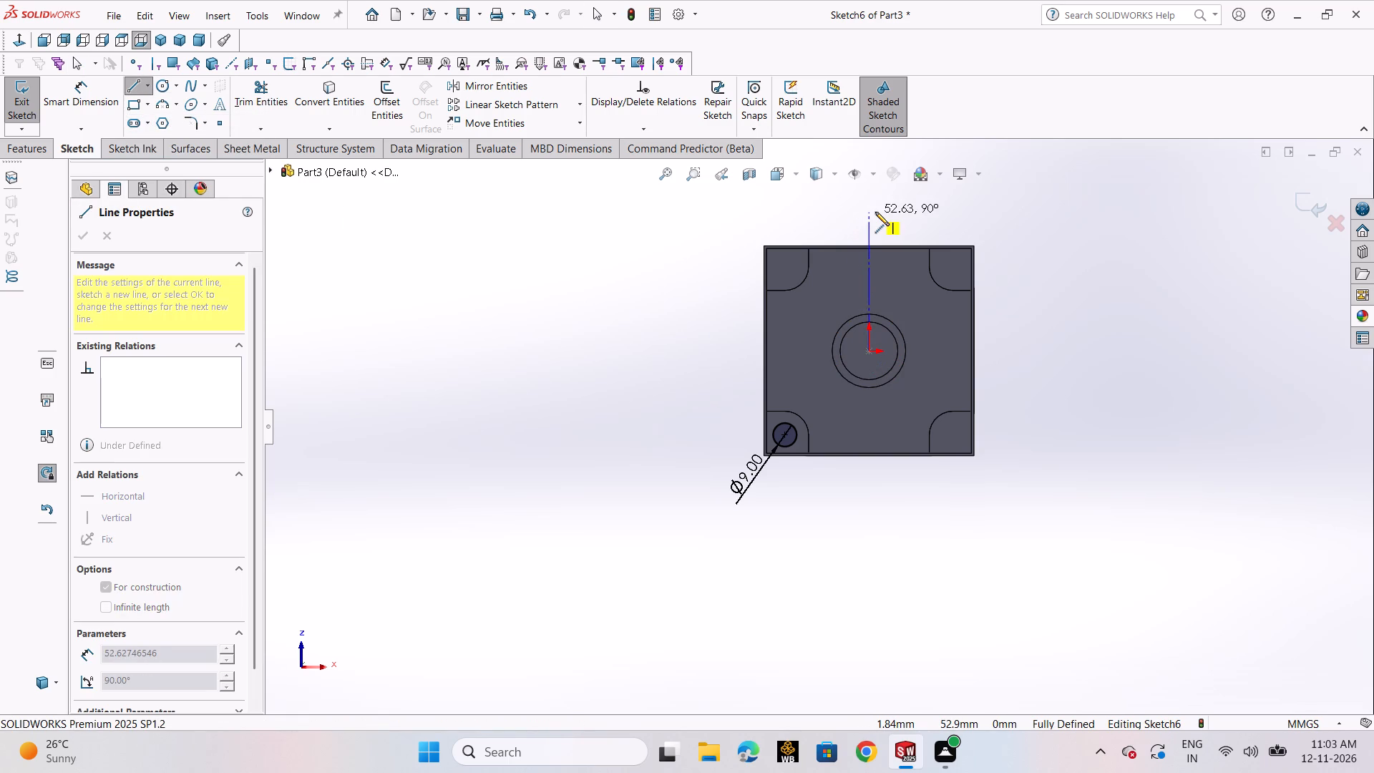
pyautogui.click(867, 213)
pyautogui.rightClick(867, 213)
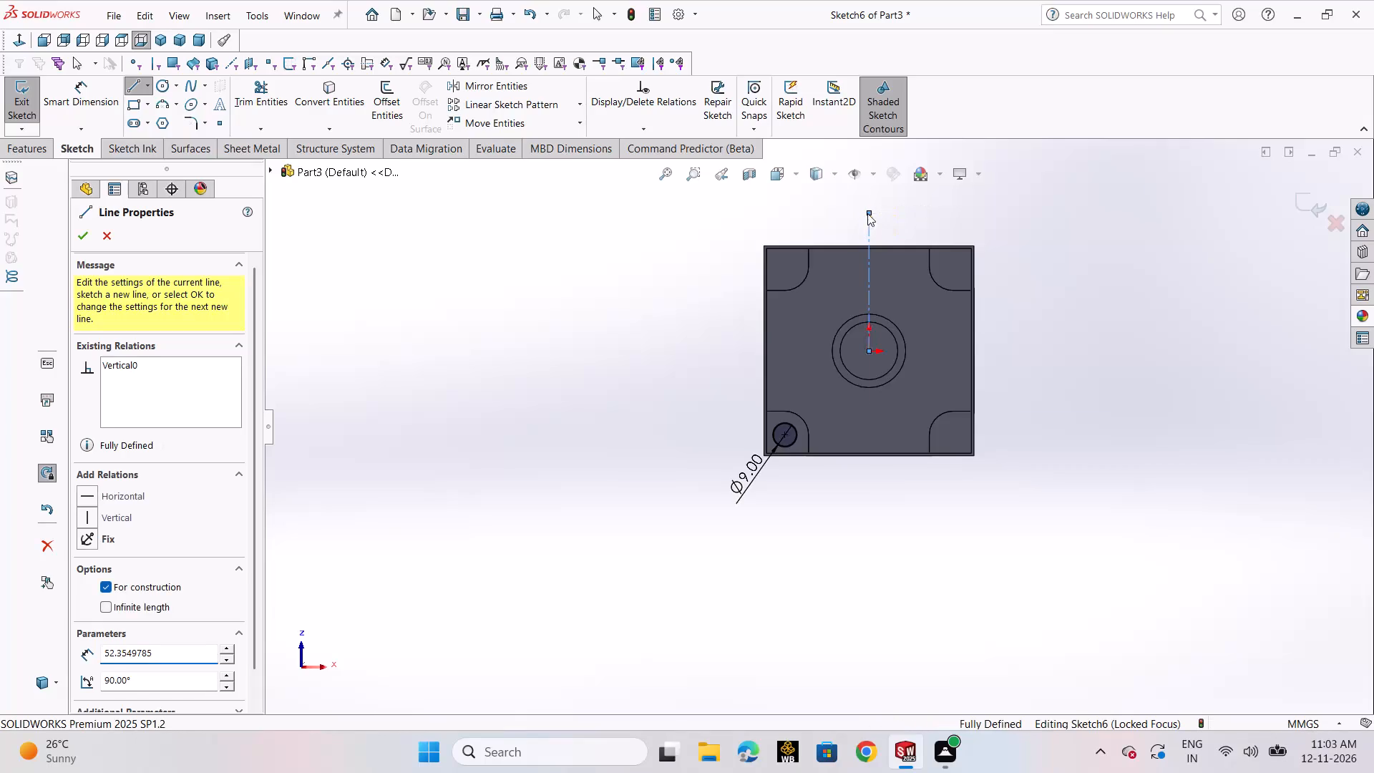
pyautogui.click(888, 227)
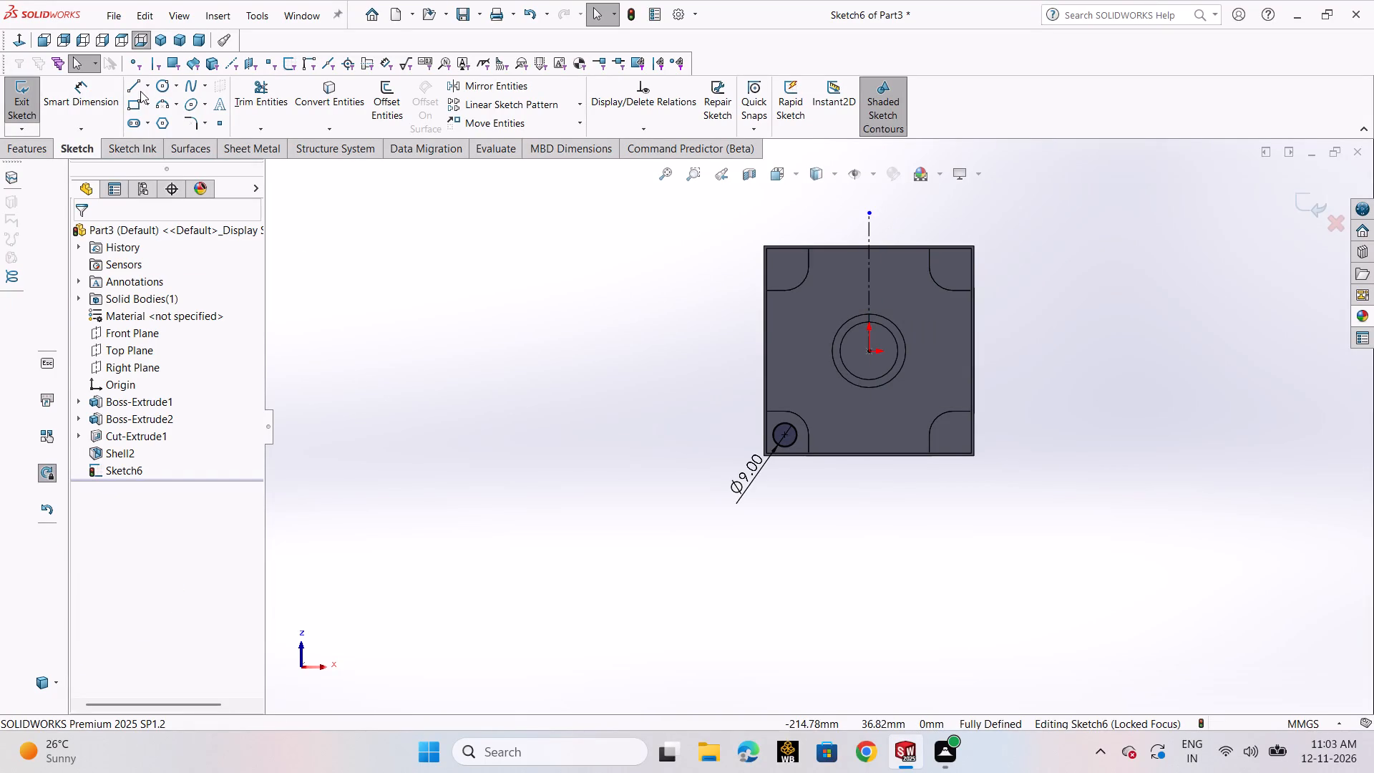
# Sketch a horizontal centerline about 73 mm long from the origin out past the block's side edge.
pyautogui.click(142, 91)
pyautogui.click(150, 122)
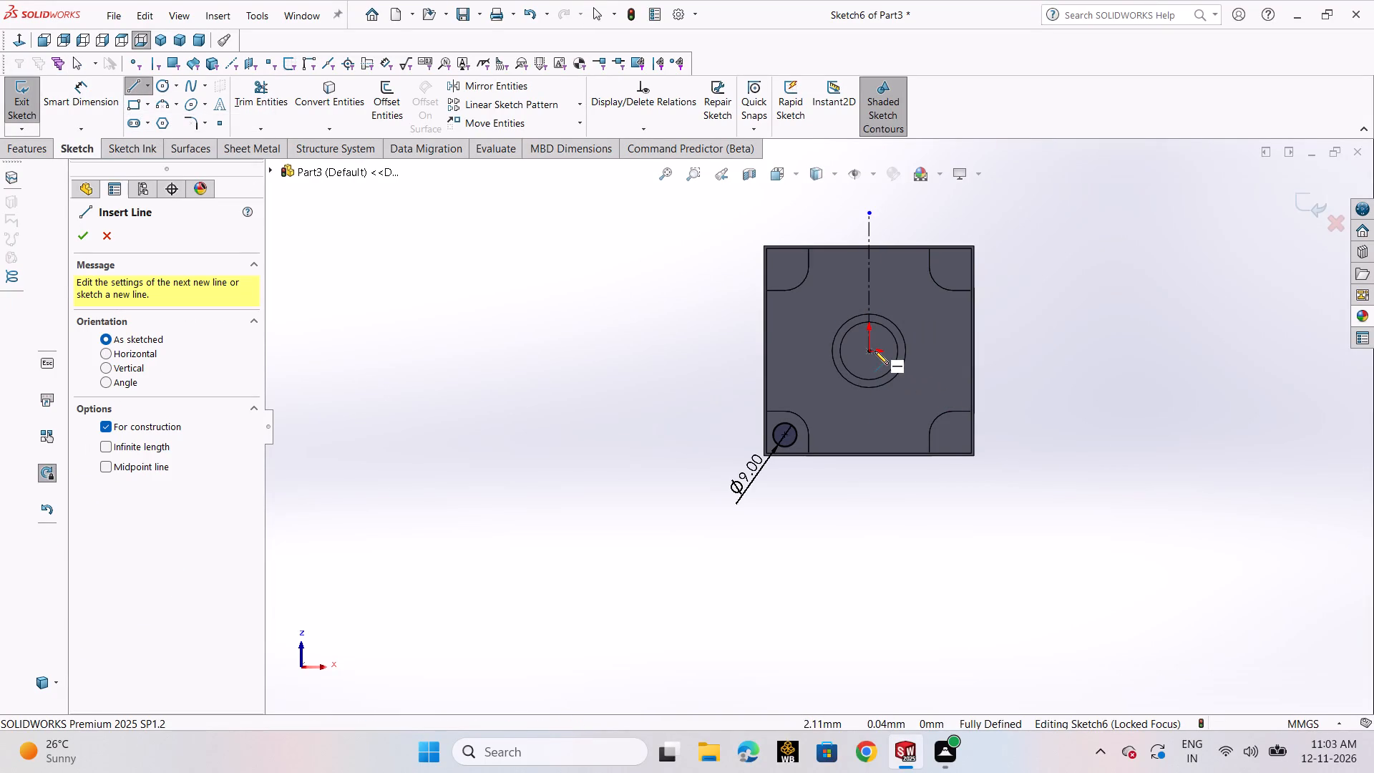
pyautogui.click(868, 351)
pyautogui.click(1061, 353)
pyautogui.rightClick(1061, 353)
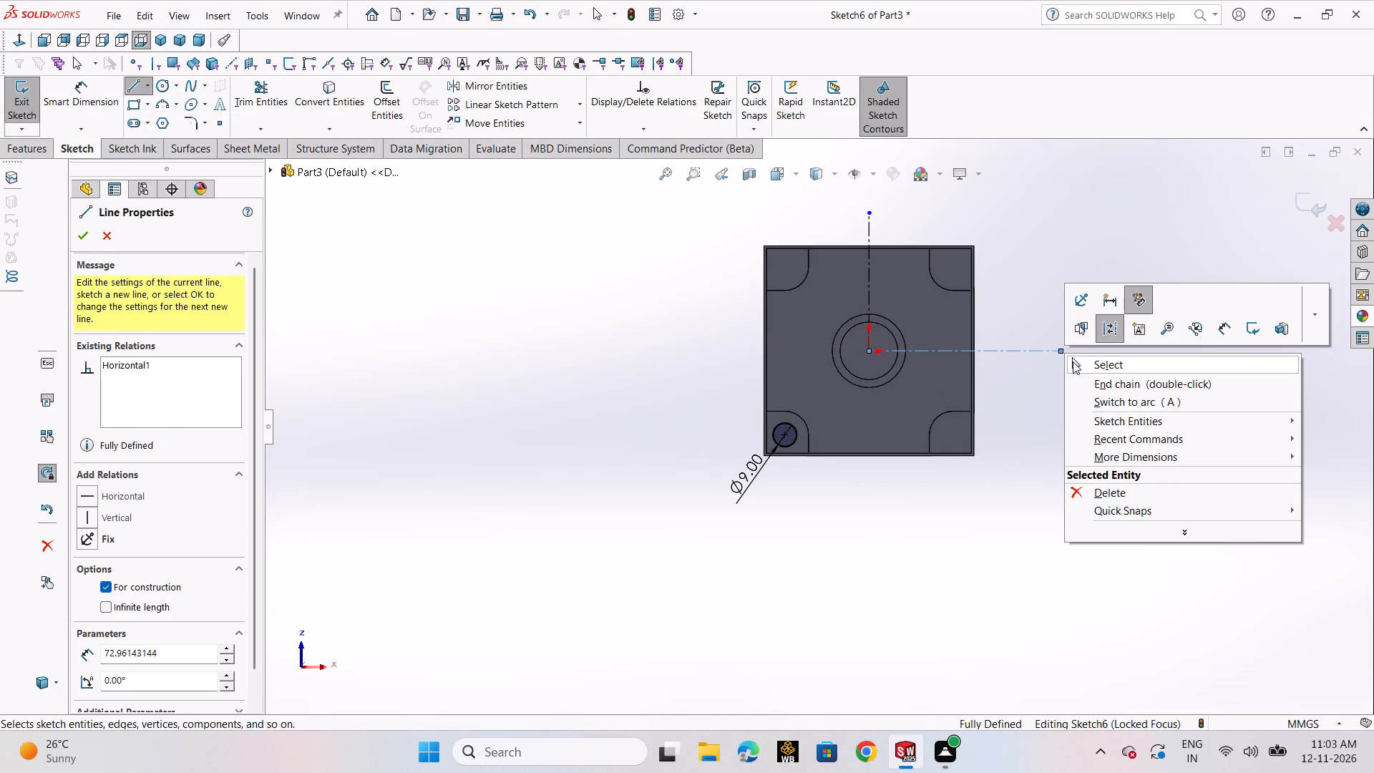
pyautogui.click(1073, 361)
pyautogui.scroll(-2, 626, 112)
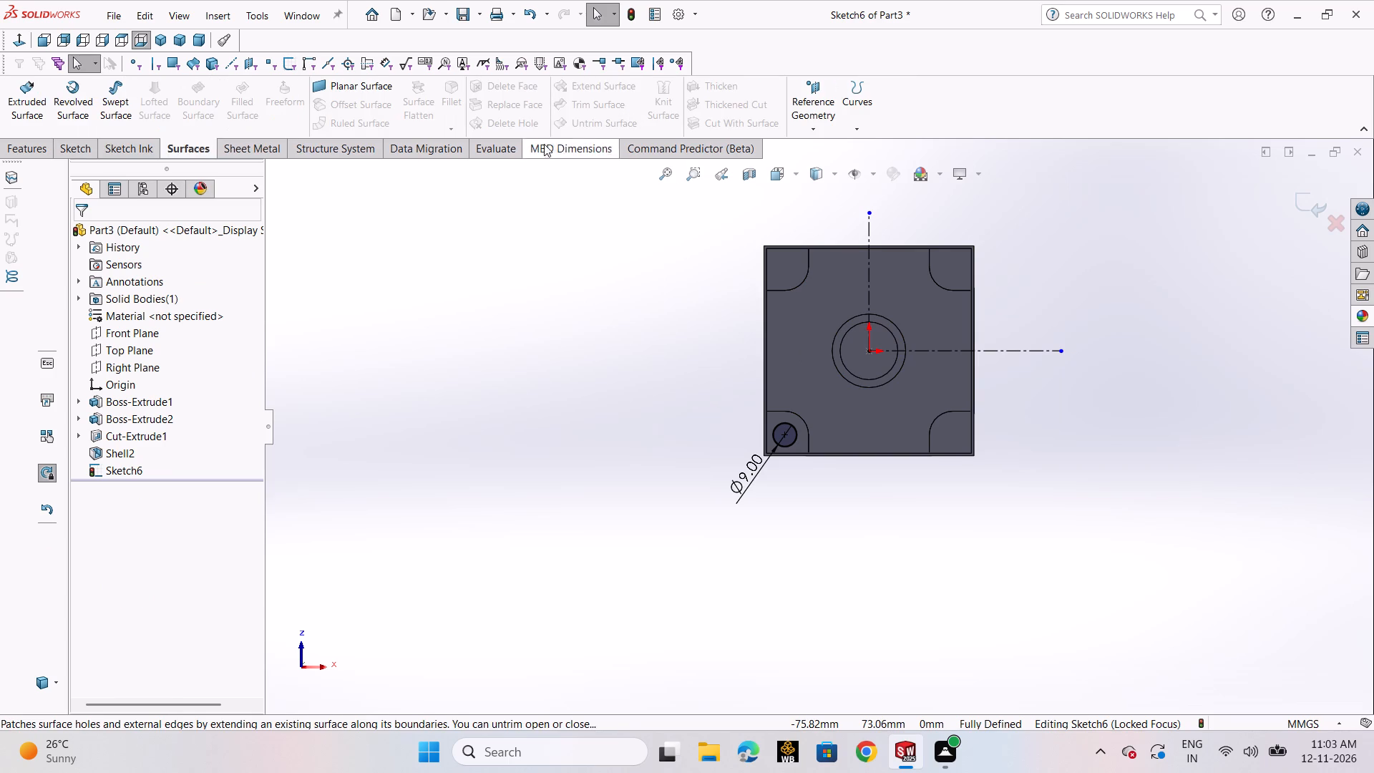
pyautogui.click(54, 149)
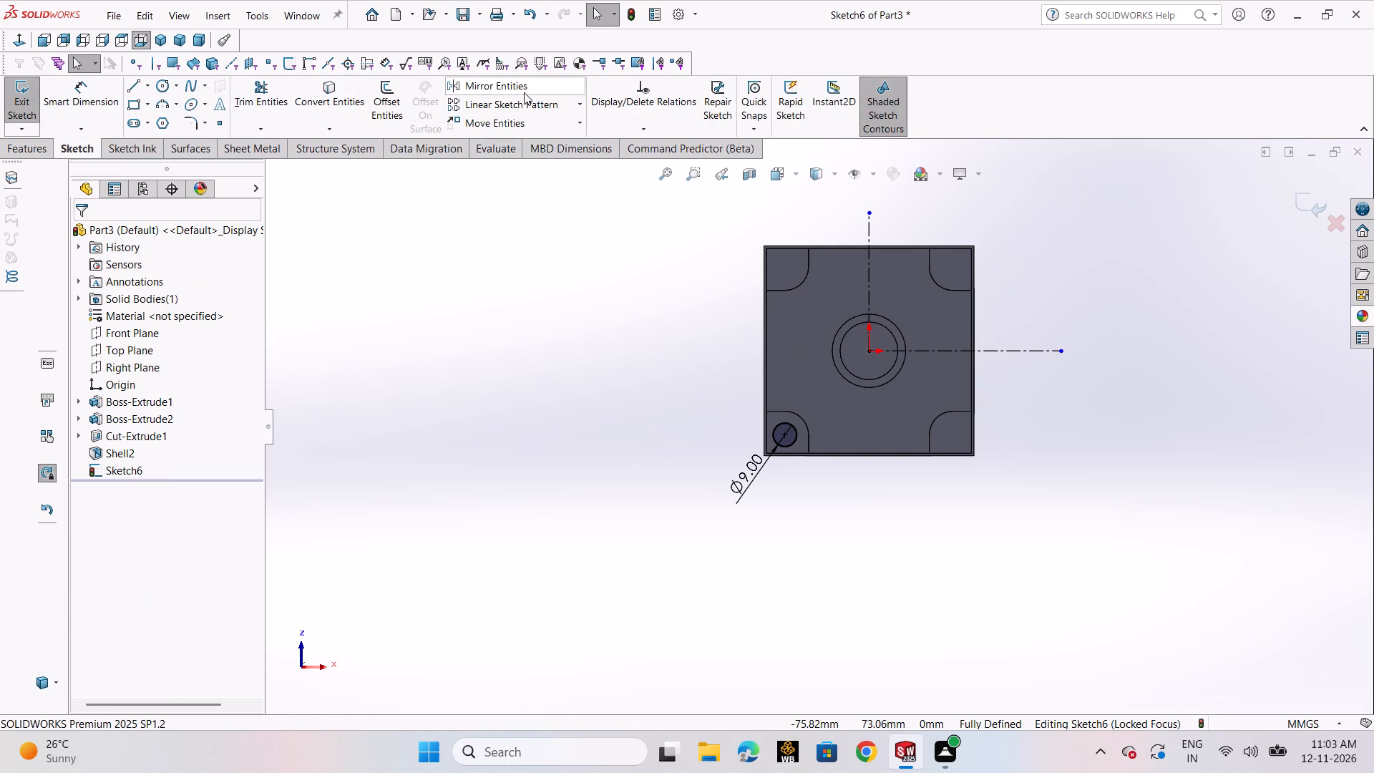
# Draw a smaller circle of about 2.23 mm radius concentric with the 9 mm corner circle.
pyautogui.scroll(-6, 791, 442)
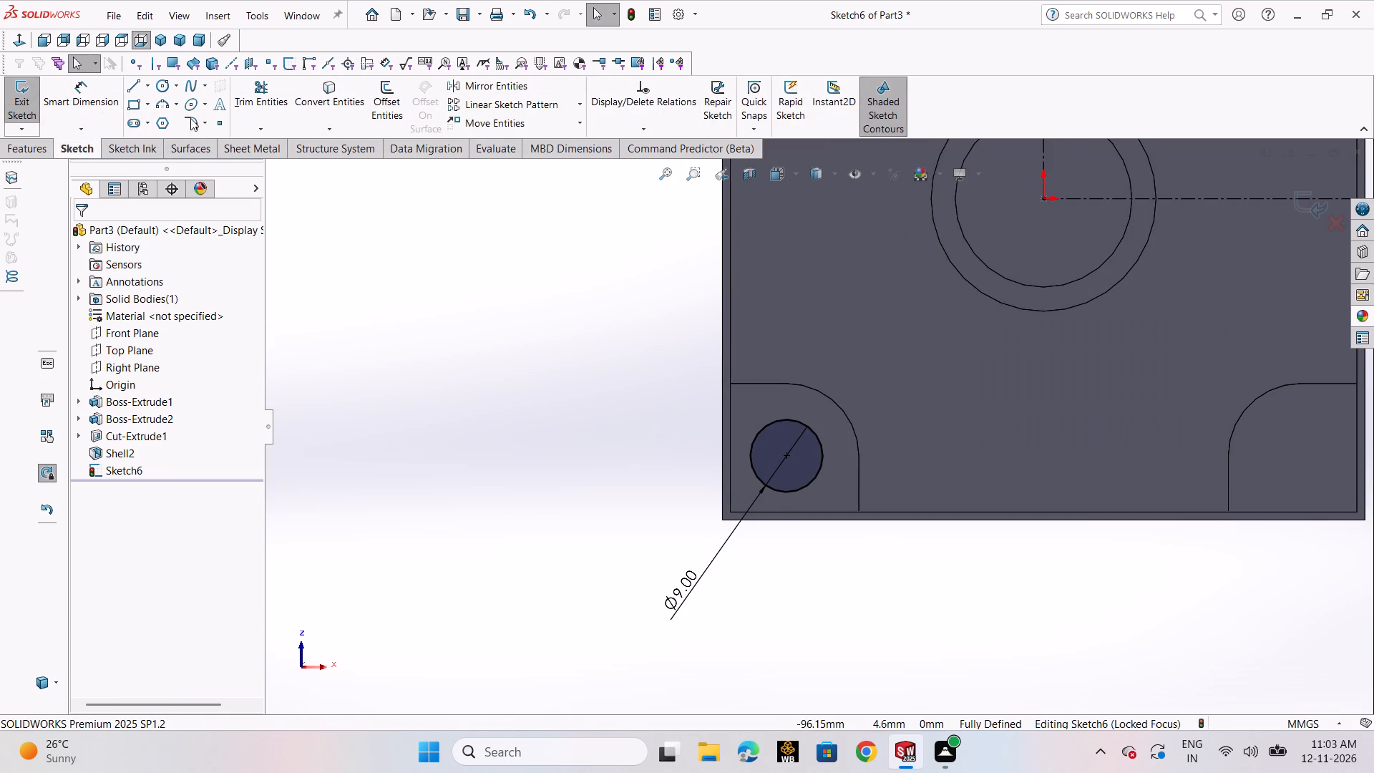
pyautogui.click(155, 88)
pyautogui.click(173, 102)
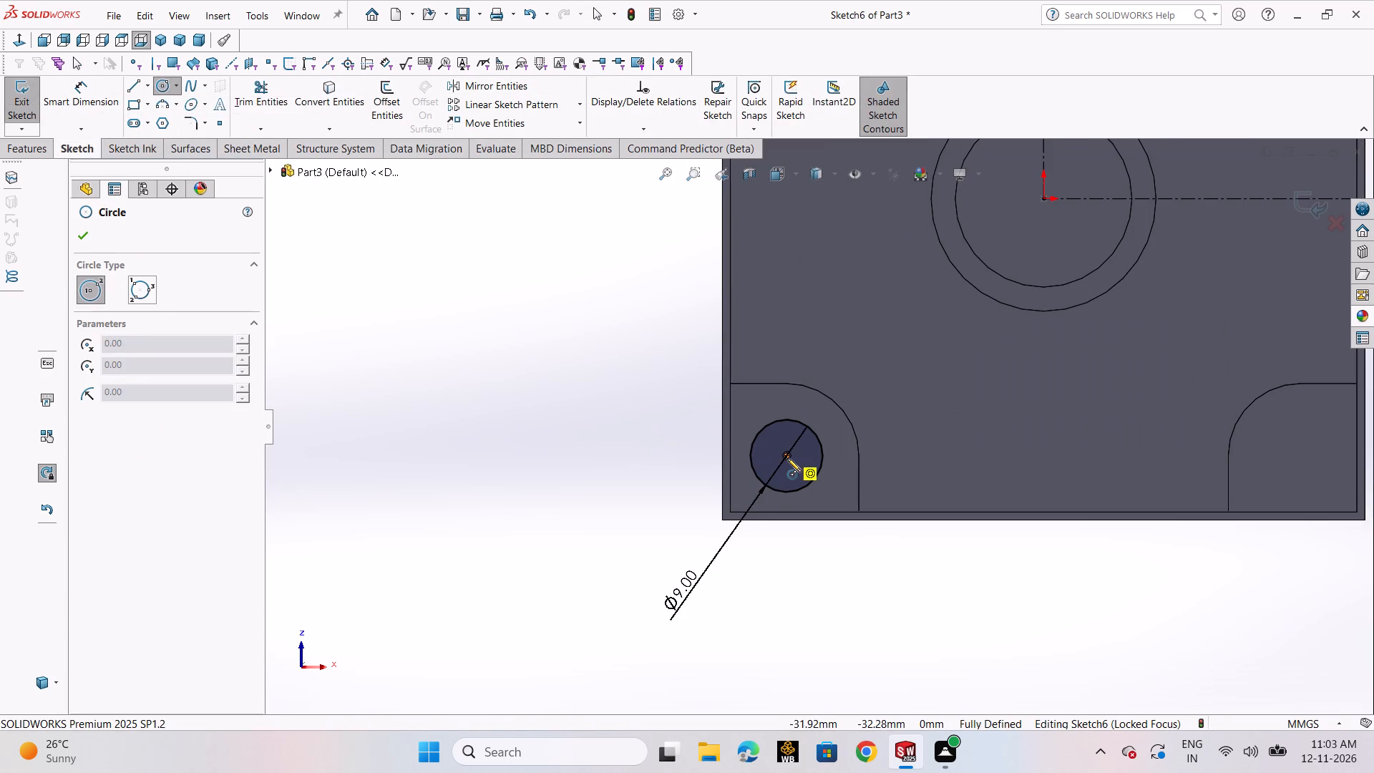
pyautogui.click(787, 458)
pyautogui.click(797, 470)
pyautogui.rightClick(797, 470)
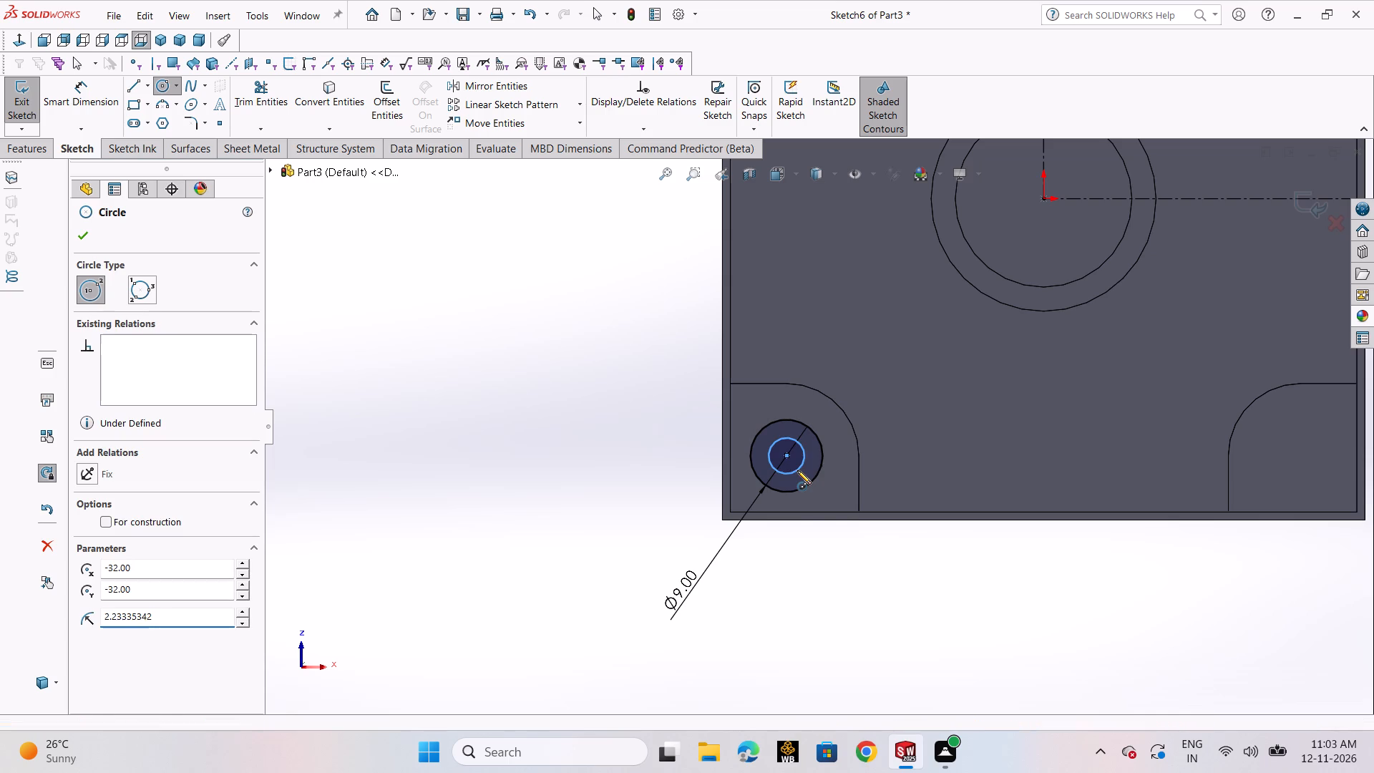
pyautogui.click(824, 483)
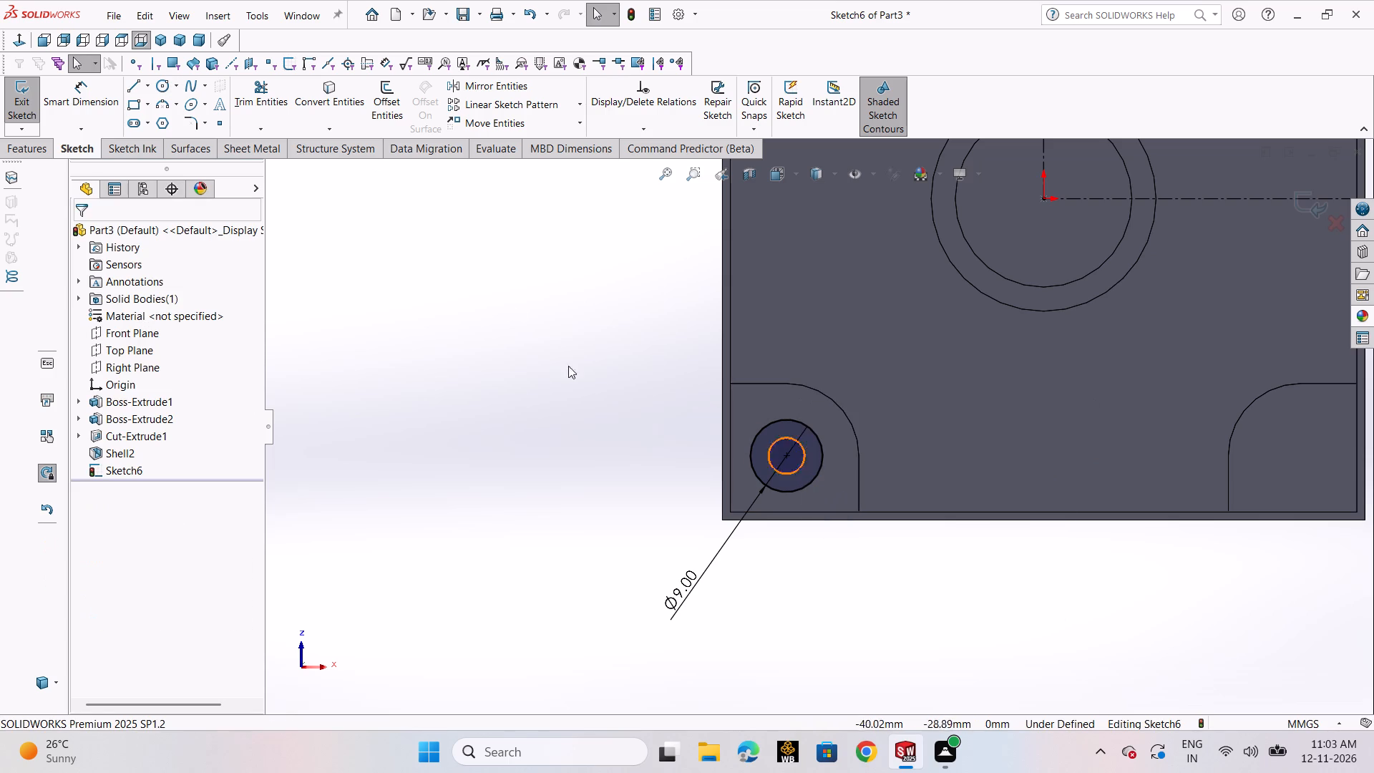
# Dimension the inner corner circle to a 5 mm diameter.
pyautogui.click(48, 101)
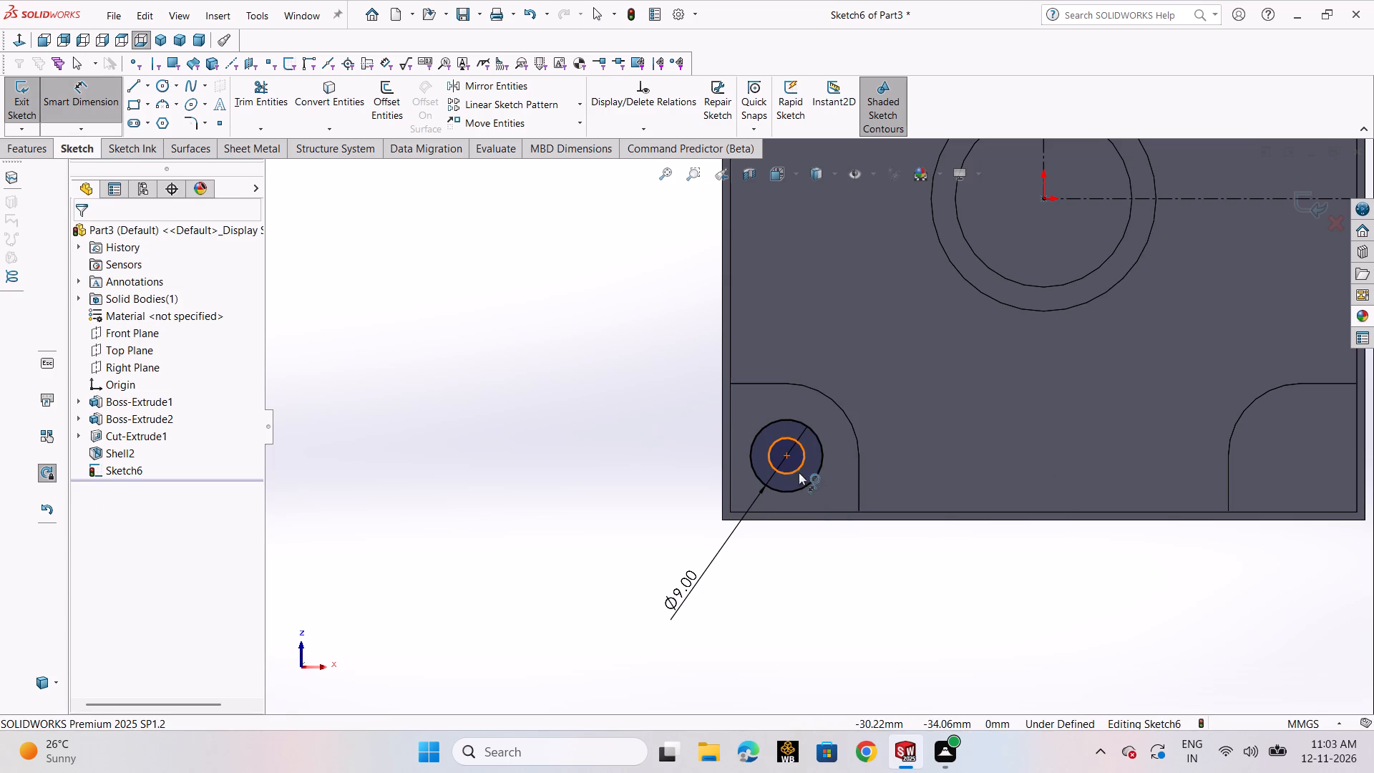
pyautogui.click(798, 472)
pyautogui.click(806, 603)
pyautogui.press('5')
pyautogui.press('Return')
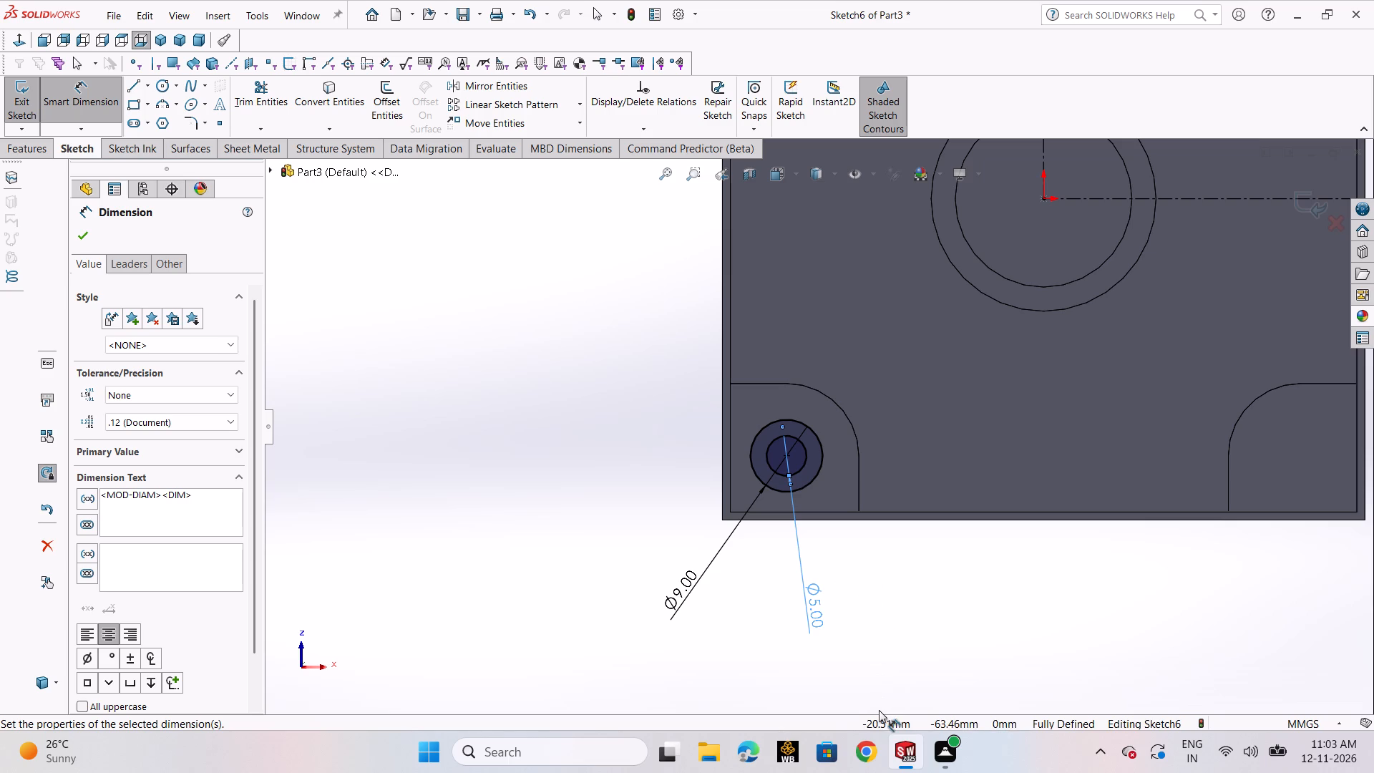
# Mirror the 9 mm and 5 mm corner circles about the horizontal centerline.
pyautogui.scroll(3, 880, 621)
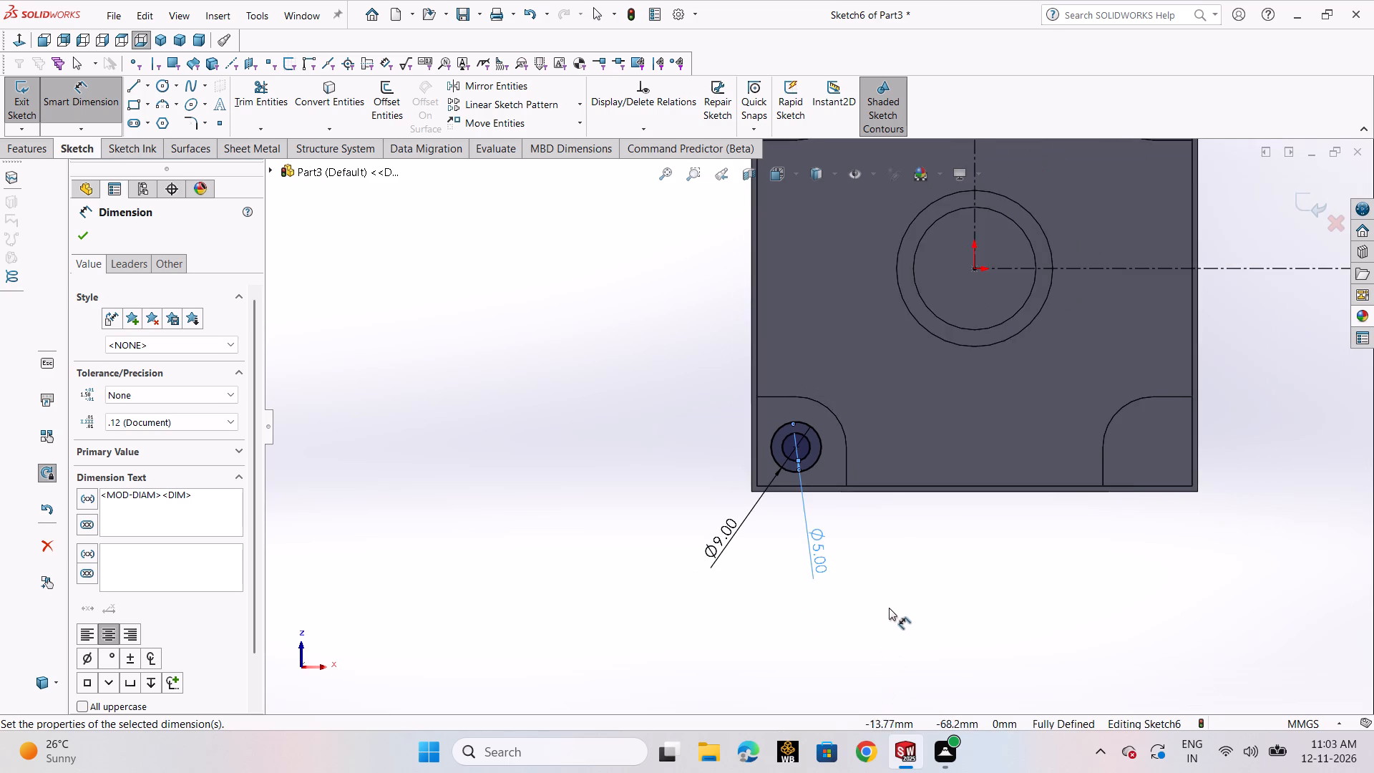
pyautogui.moveTo(969, 515); pyautogui.dragTo(1010, 508, button='middle')
pyautogui.middleClick(988, 511)
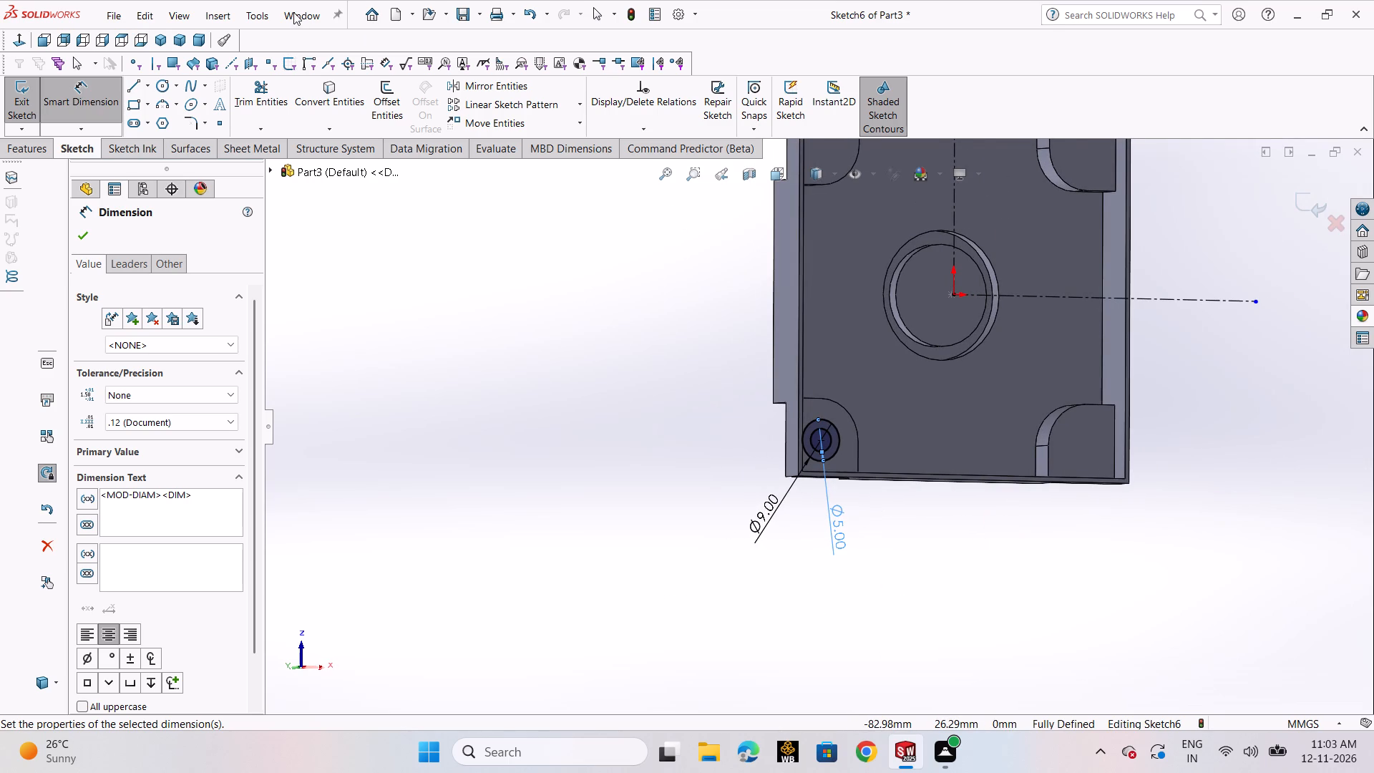
pyautogui.click(478, 83)
pyautogui.click(837, 432)
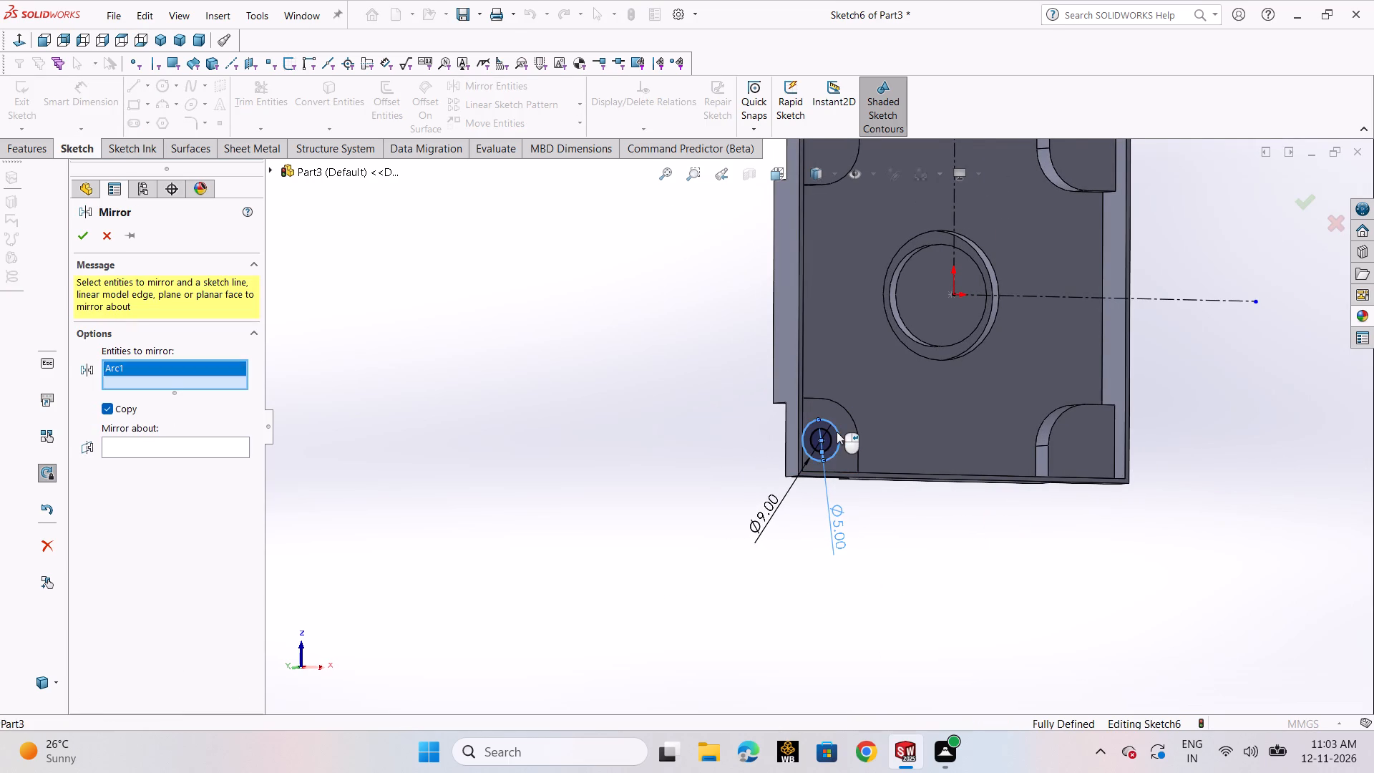
pyautogui.click(832, 438)
pyautogui.click(175, 459)
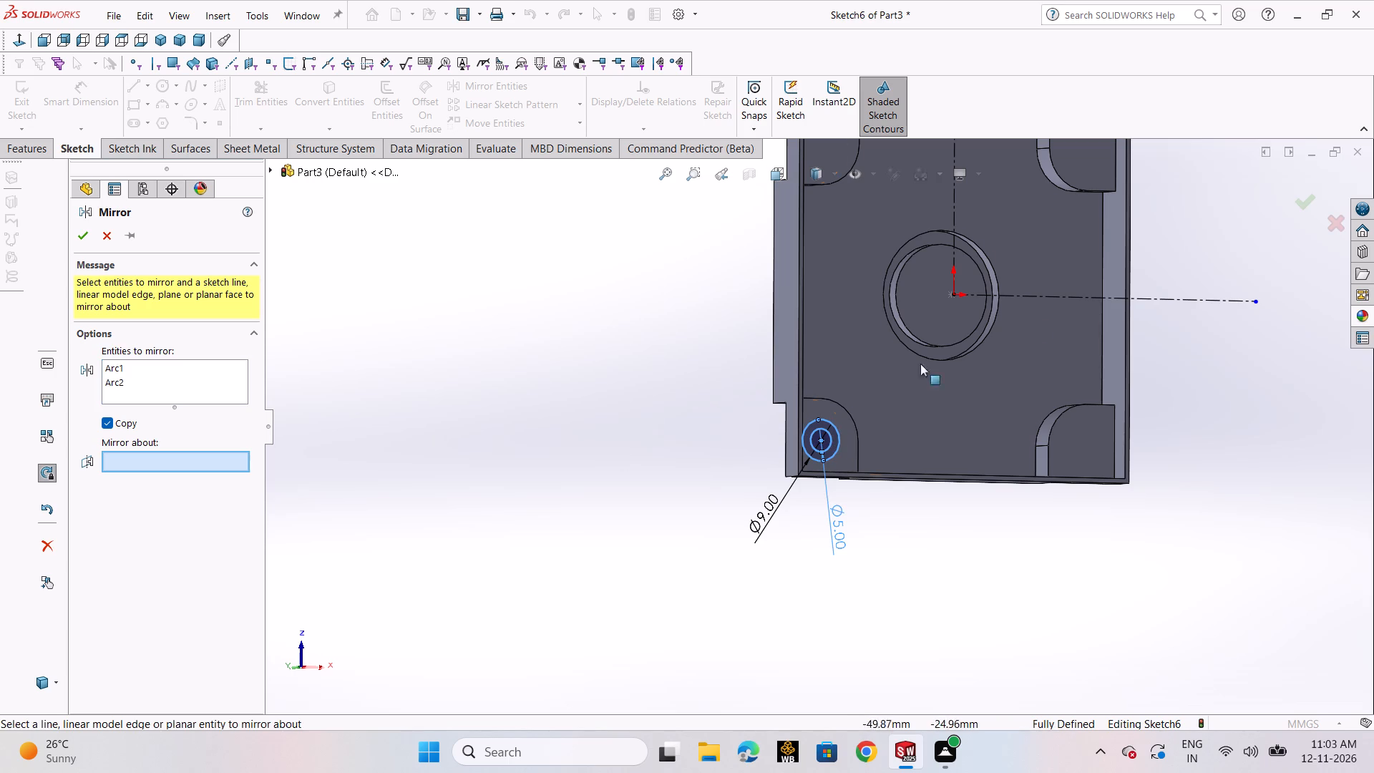
pyautogui.click(1076, 295)
pyautogui.scroll(2, 1076, 300)
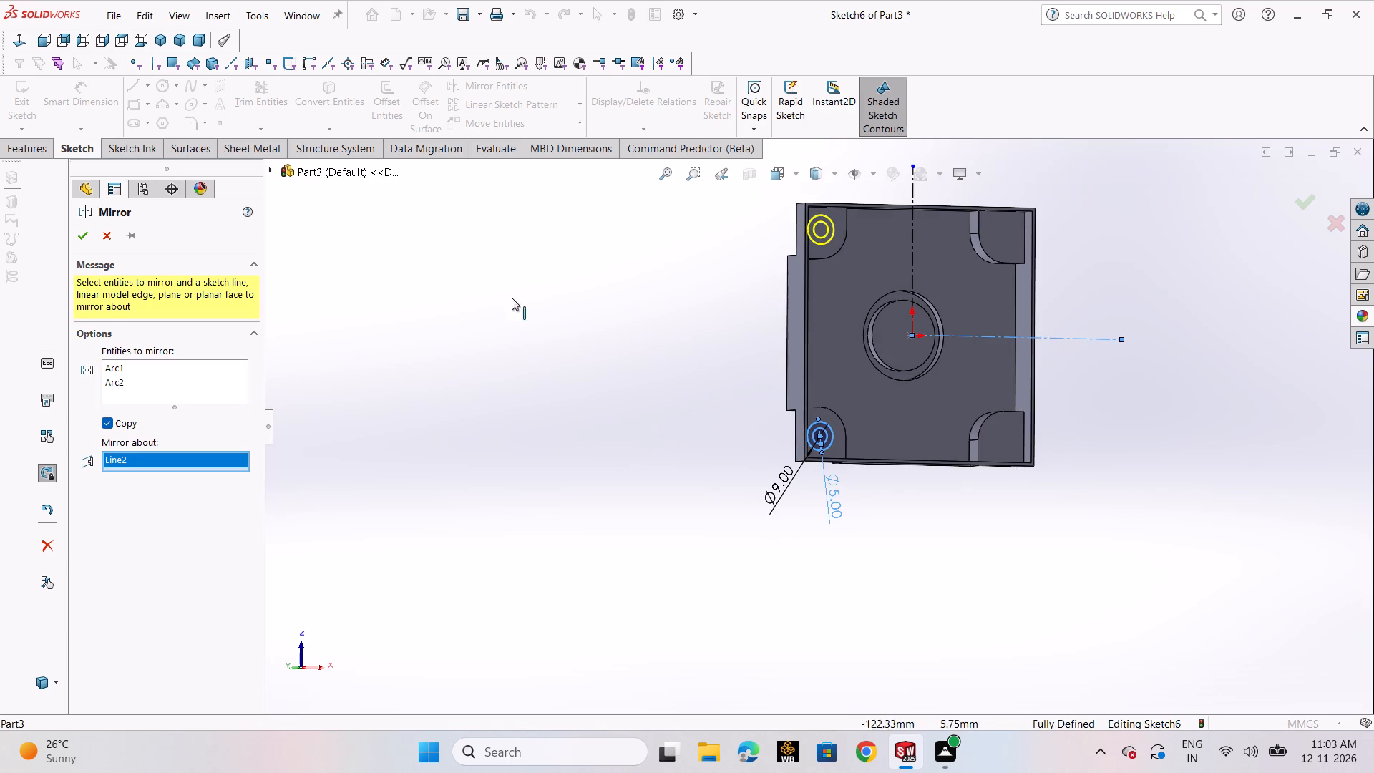
pyautogui.click(78, 235)
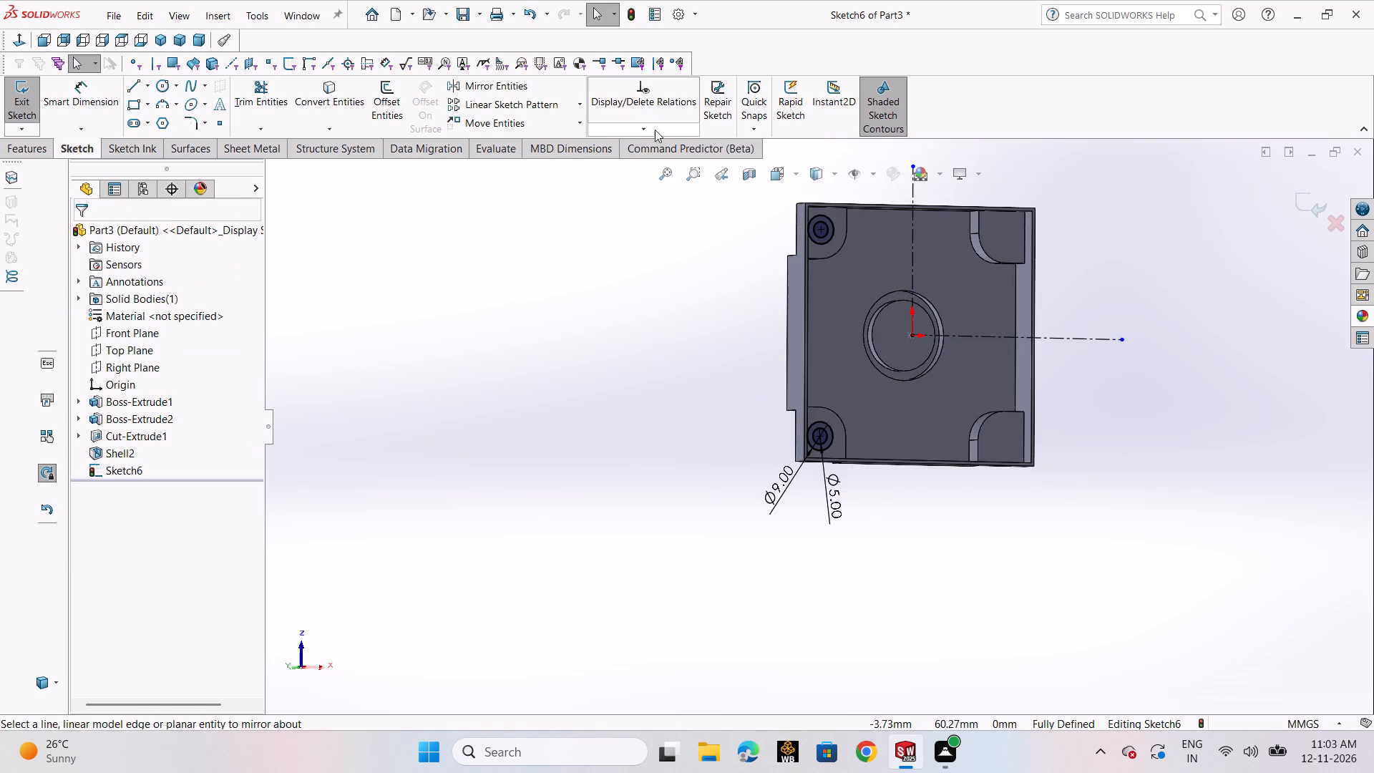
# Mirror both pairs of concentric corner circles about the vertical centerline to fill all four corners, and exit the sketch.
pyautogui.click(522, 93)
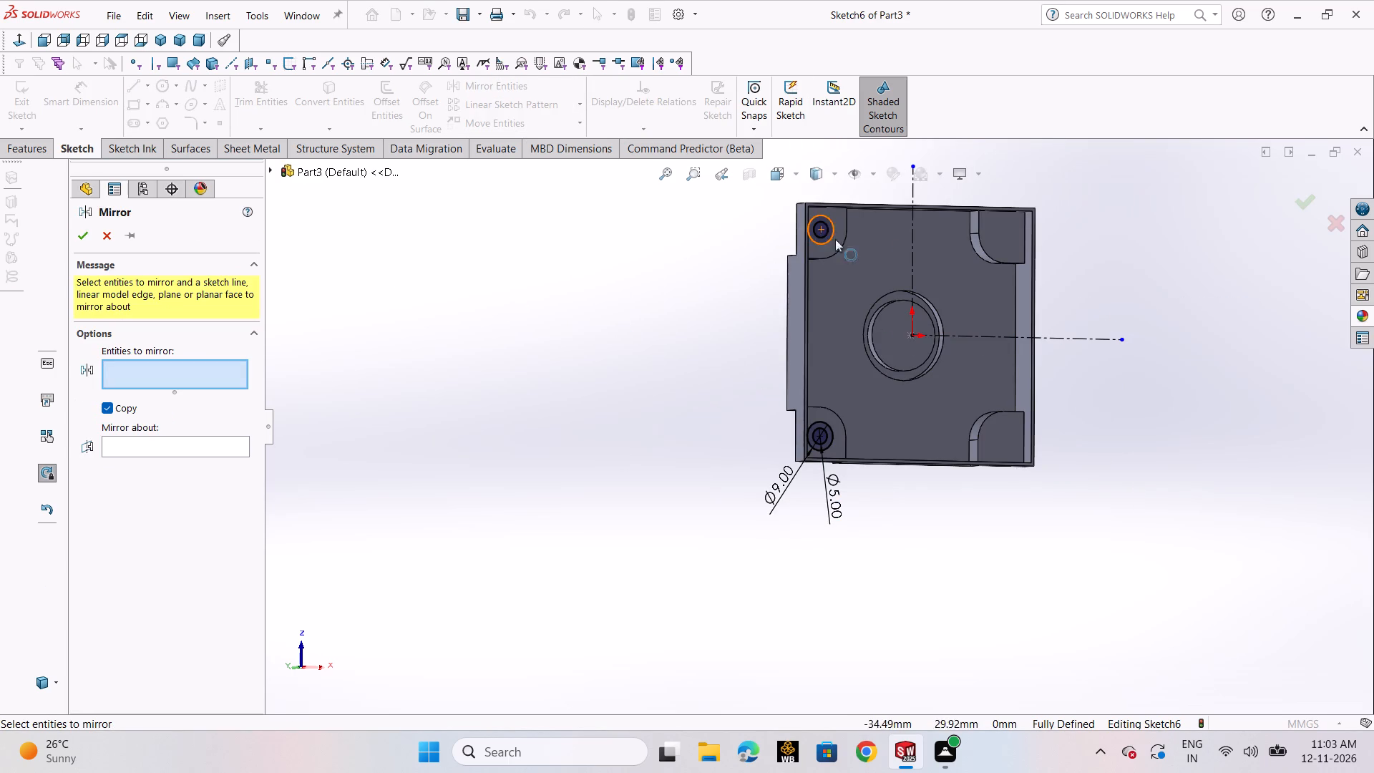
pyautogui.click(826, 232)
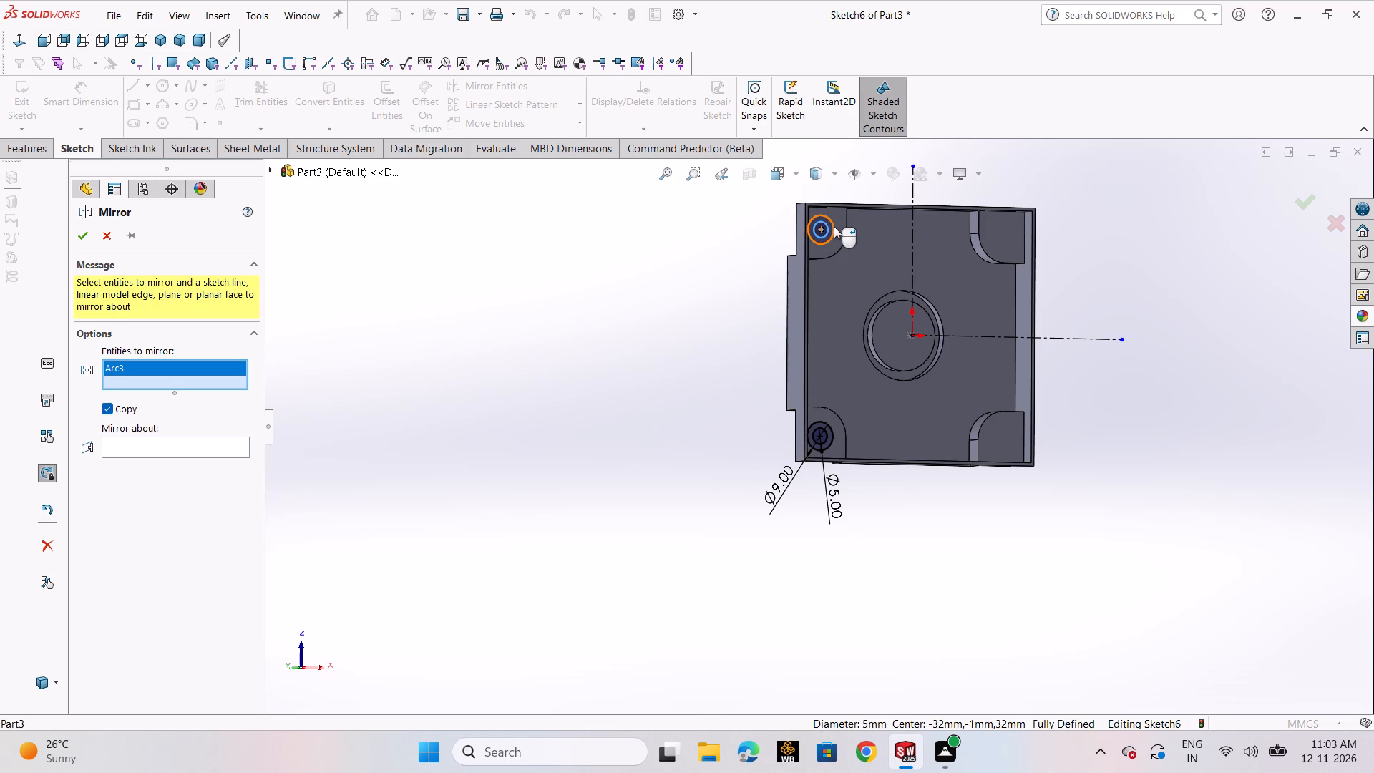
pyautogui.click(834, 226)
pyautogui.scroll(-2, 834, 442)
pyautogui.click(829, 422)
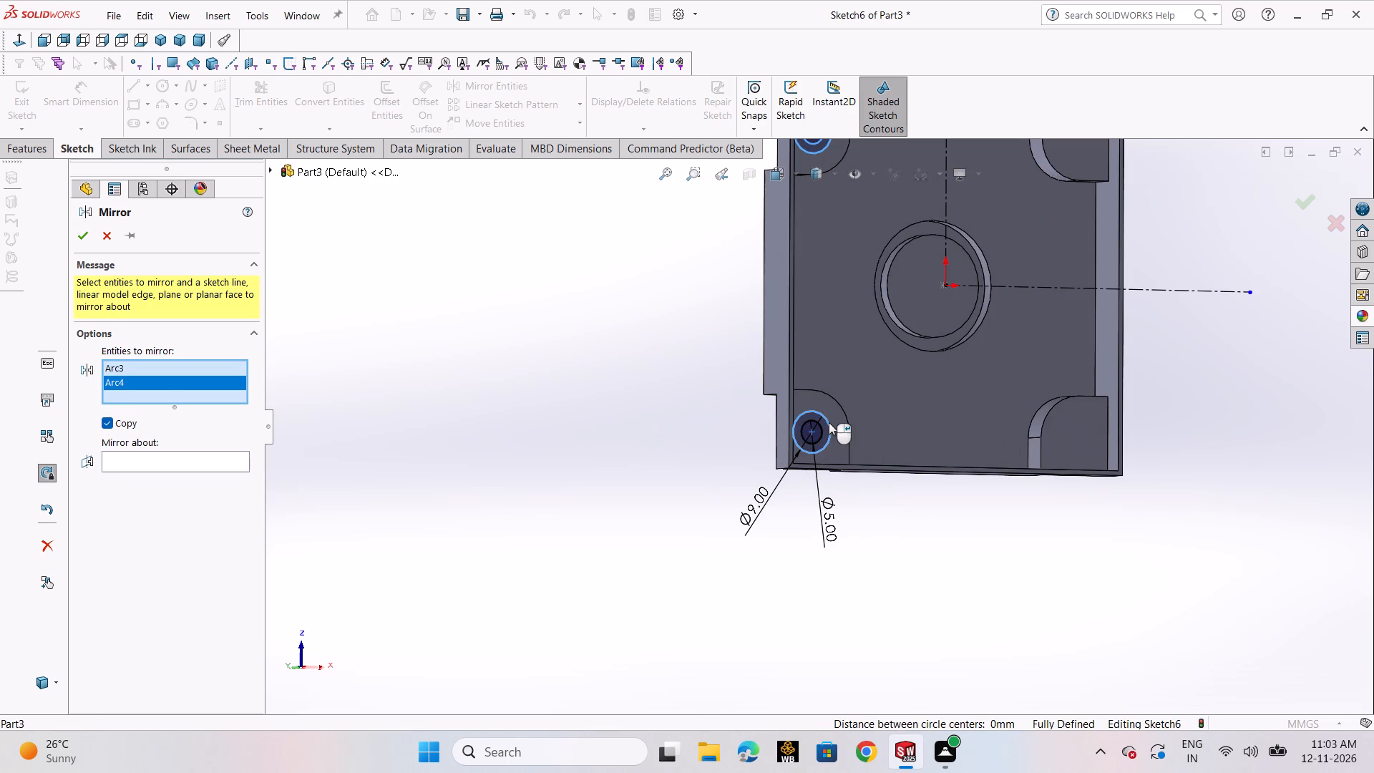
pyautogui.click(823, 427)
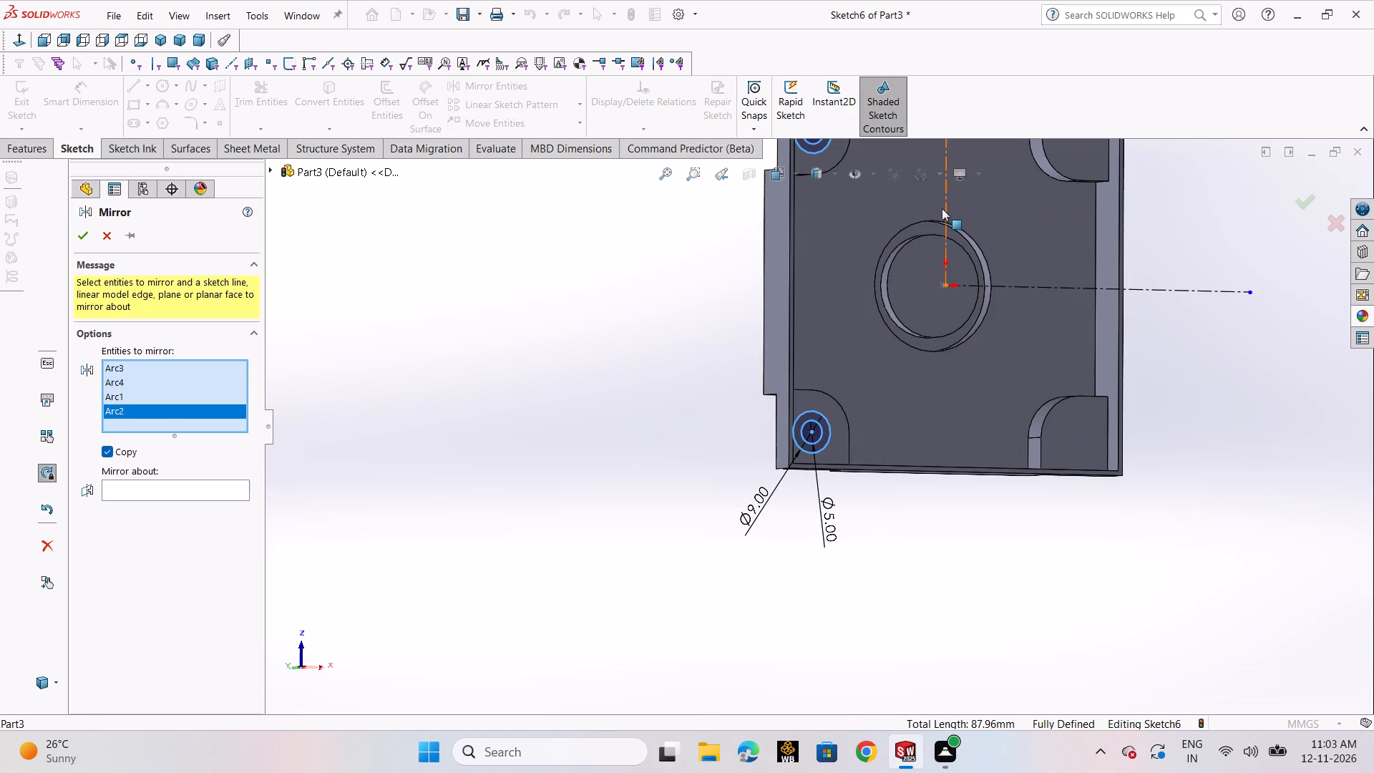
pyautogui.click(149, 492)
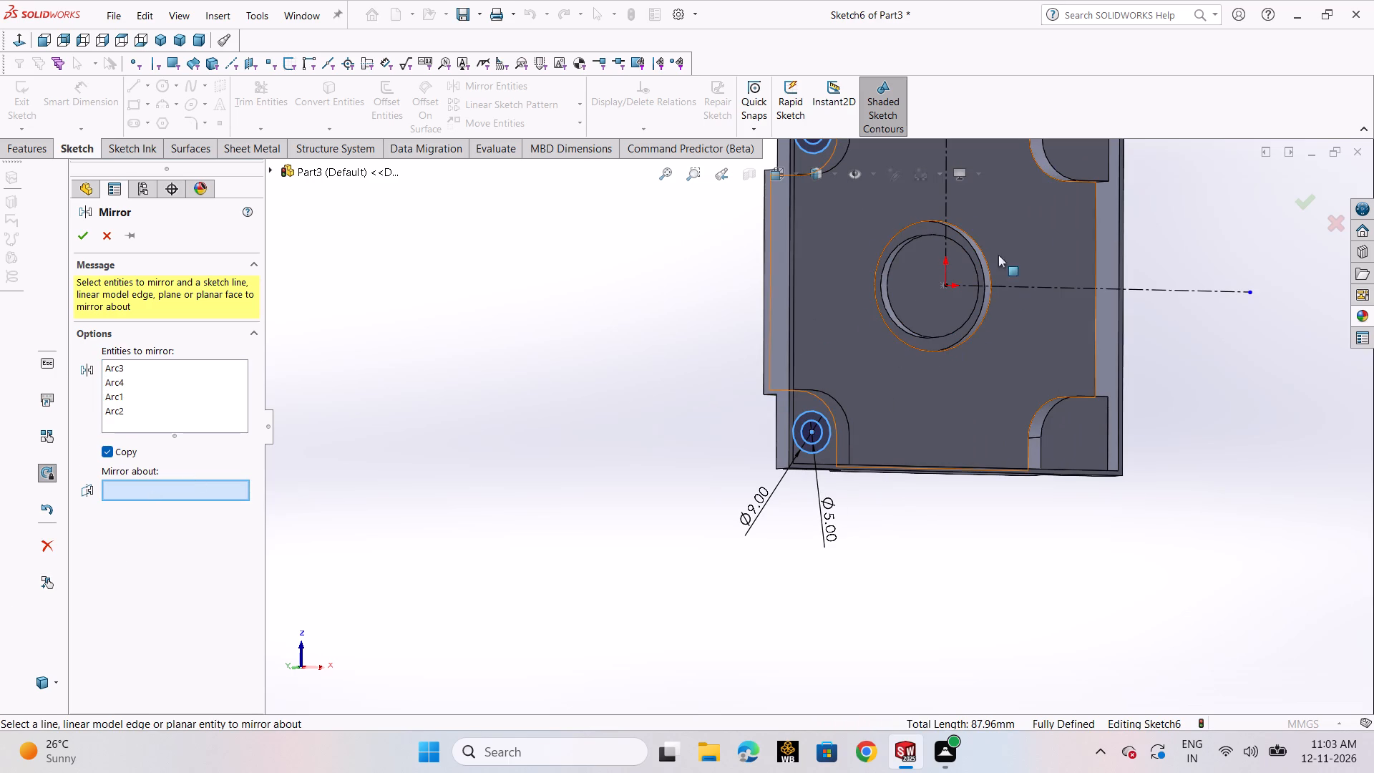
pyautogui.click(944, 202)
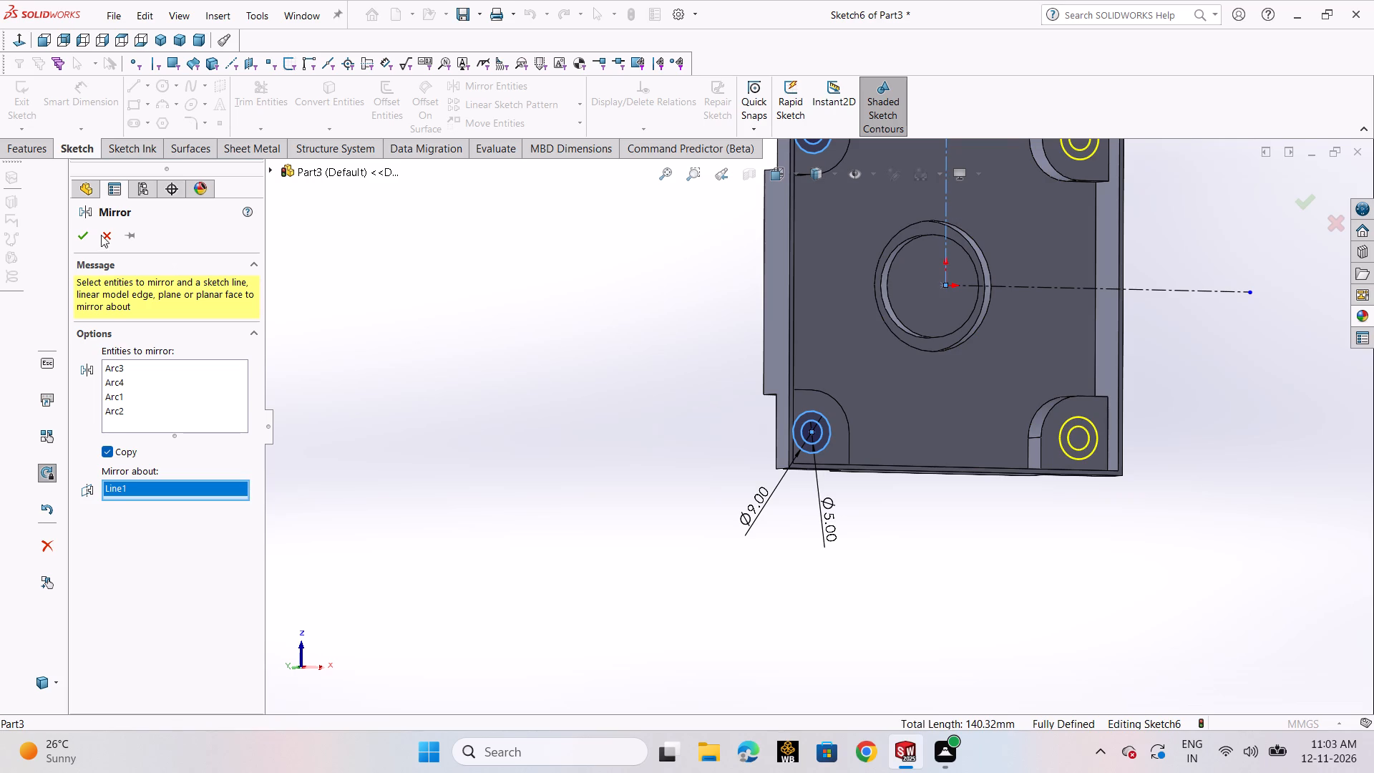
pyautogui.click(83, 232)
pyautogui.scroll(3, 1338, 480)
pyautogui.moveTo(1265, 441); pyautogui.dragTo(1233, 439, button='middle')
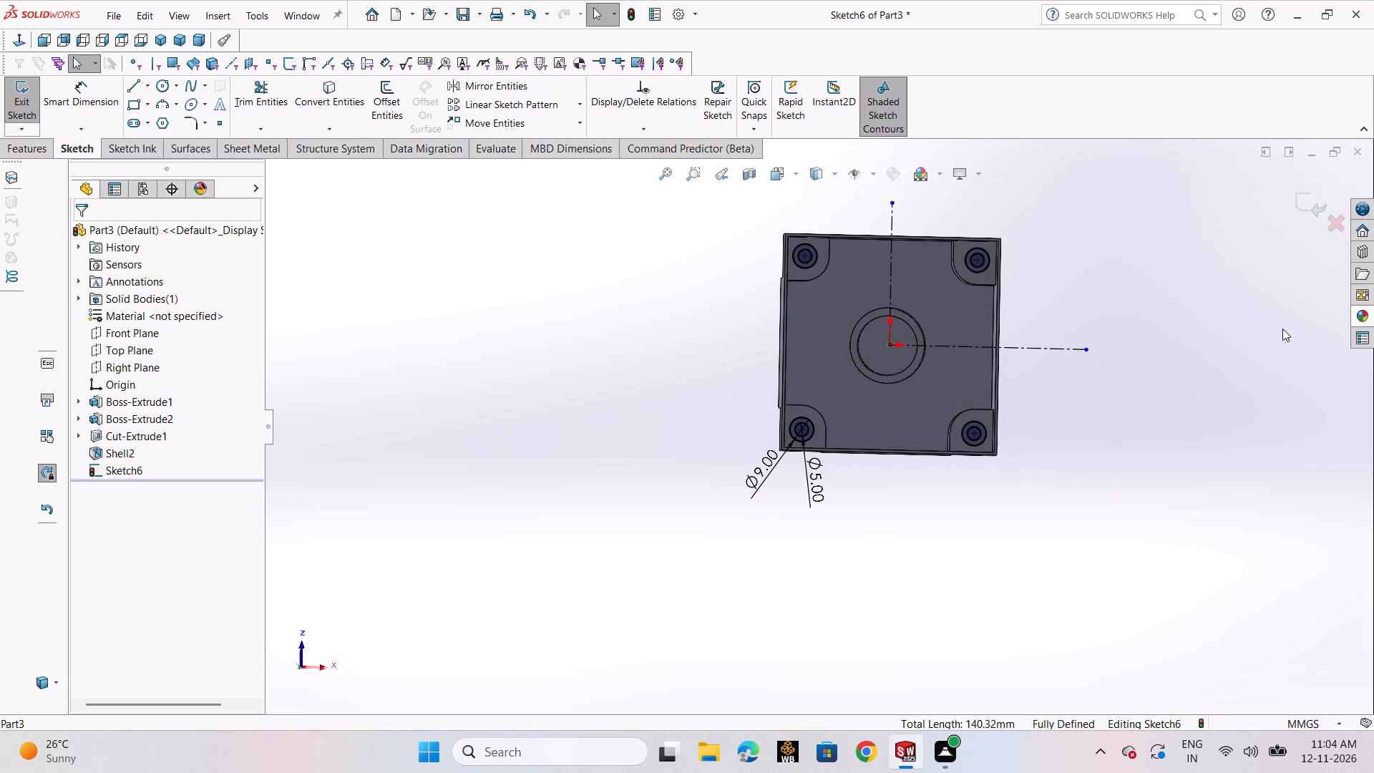
pyautogui.click(1306, 202)
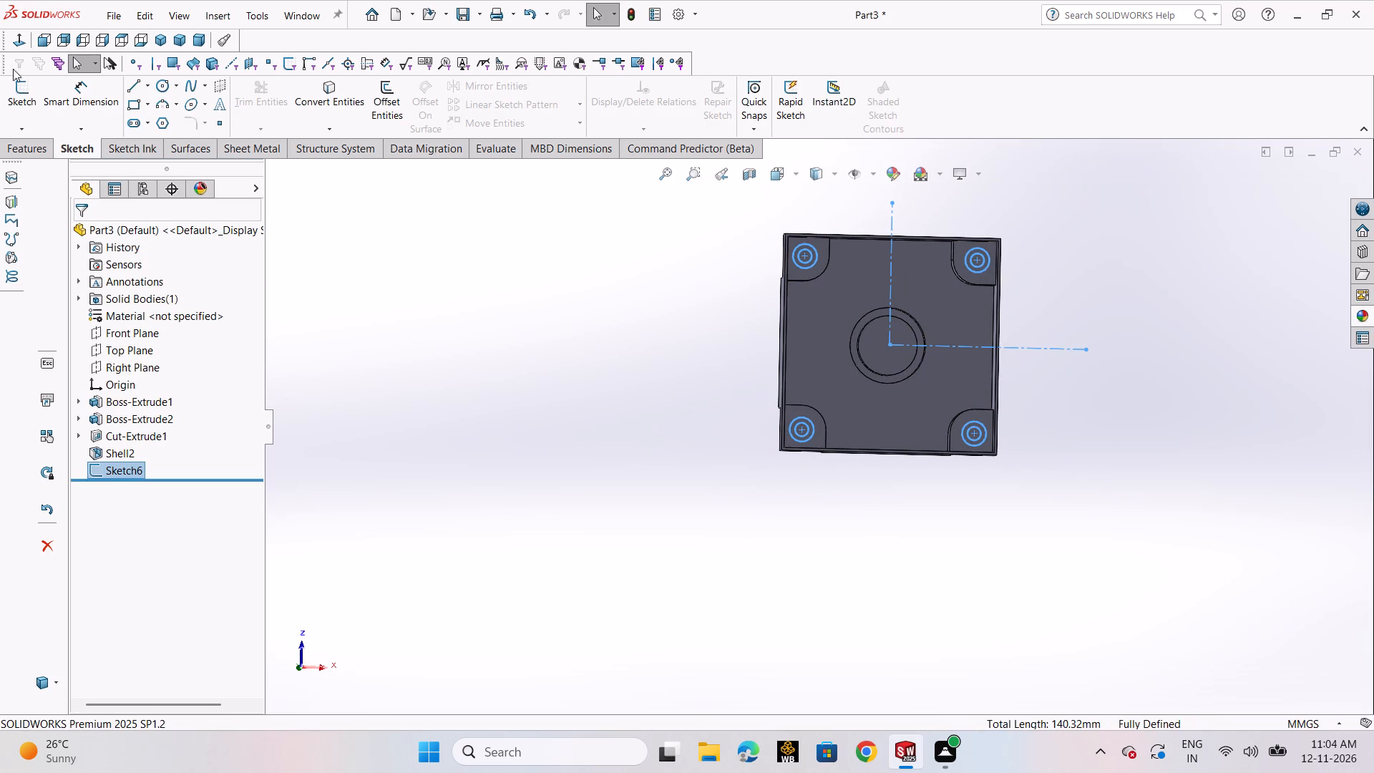
# Extrude the four concentric corner circle pairs as ring bosses, 10 mm deep with a Mid Plane end condition and merged result.
pyautogui.click(38, 149)
pyautogui.click(24, 88)
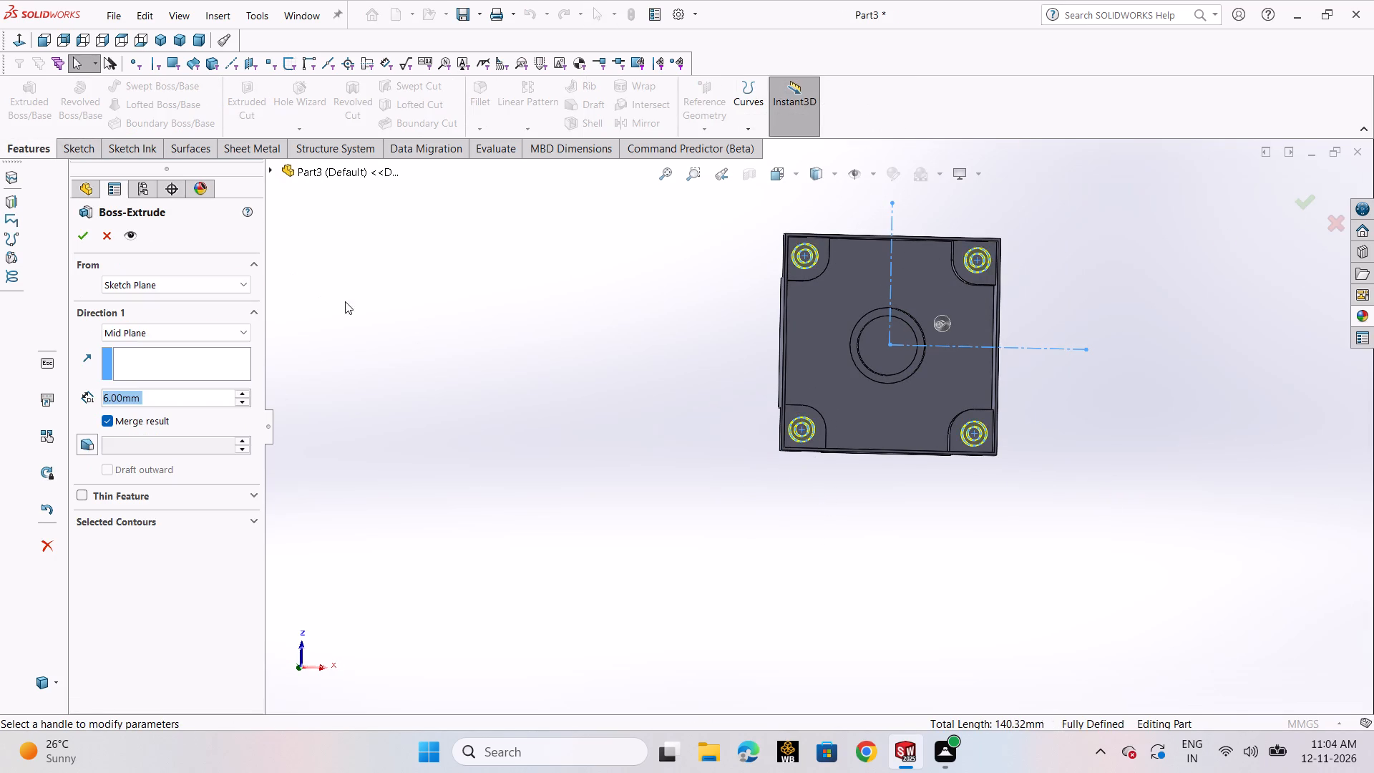
pyautogui.scroll(1, 439, 324)
pyautogui.moveTo(567, 345); pyautogui.dragTo(674, 384, button='middle')
pyautogui.scroll(-2, 668, 378)
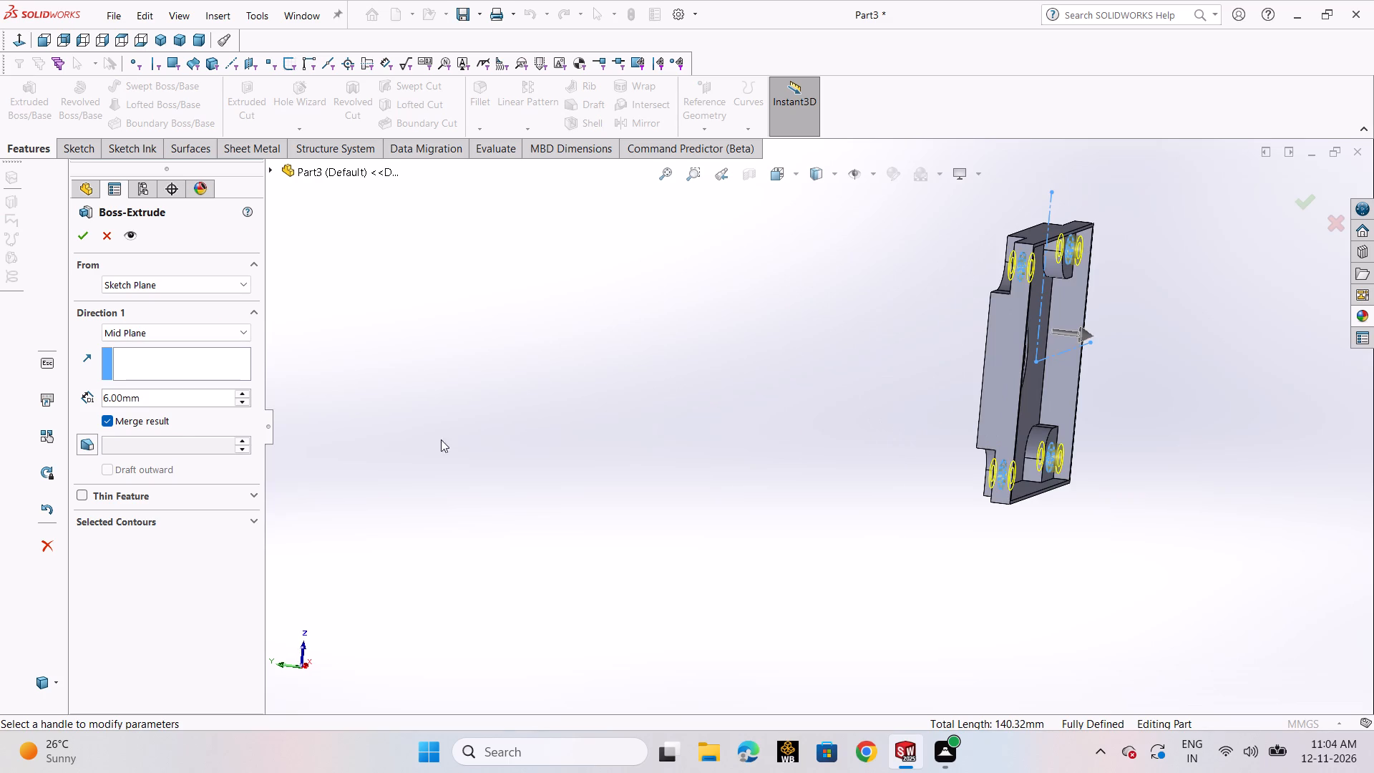
pyautogui.doubleClick(180, 396)
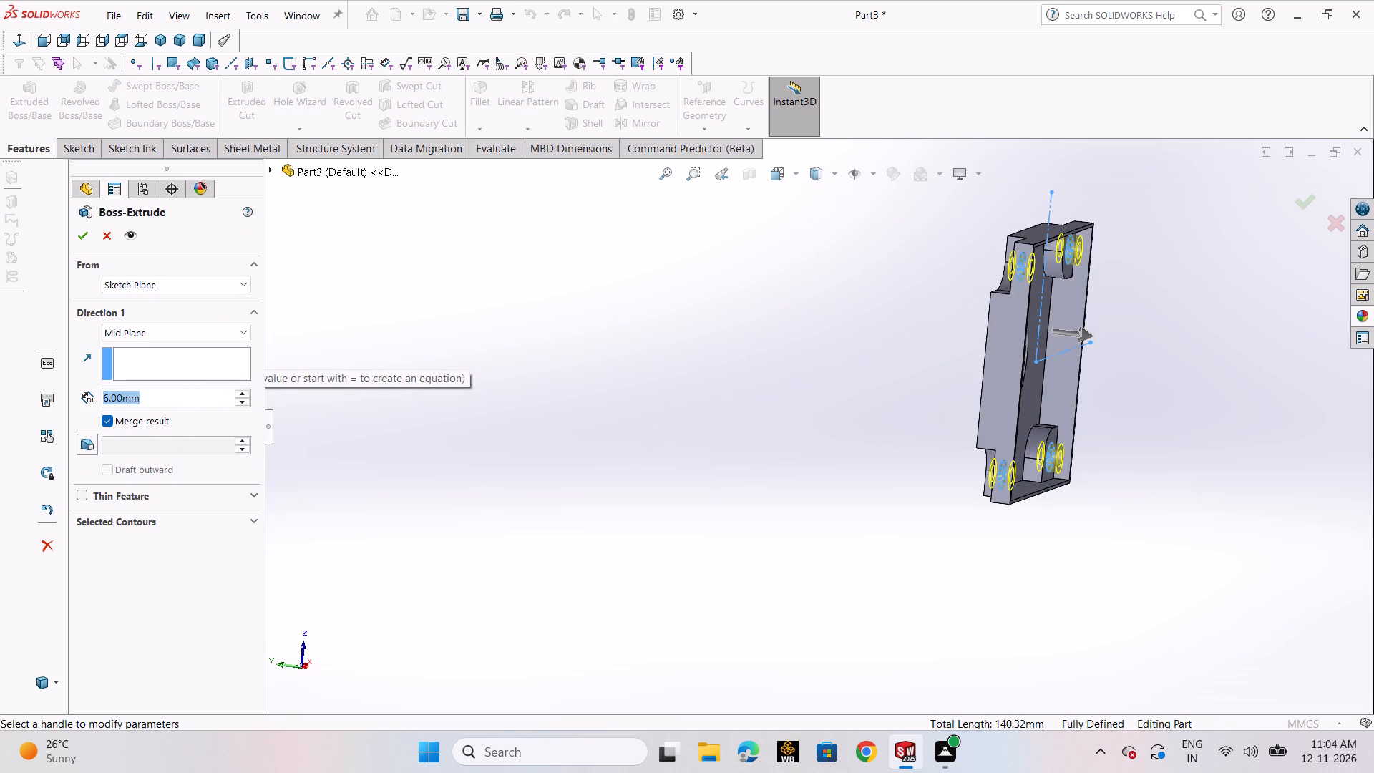
pyautogui.press('1')
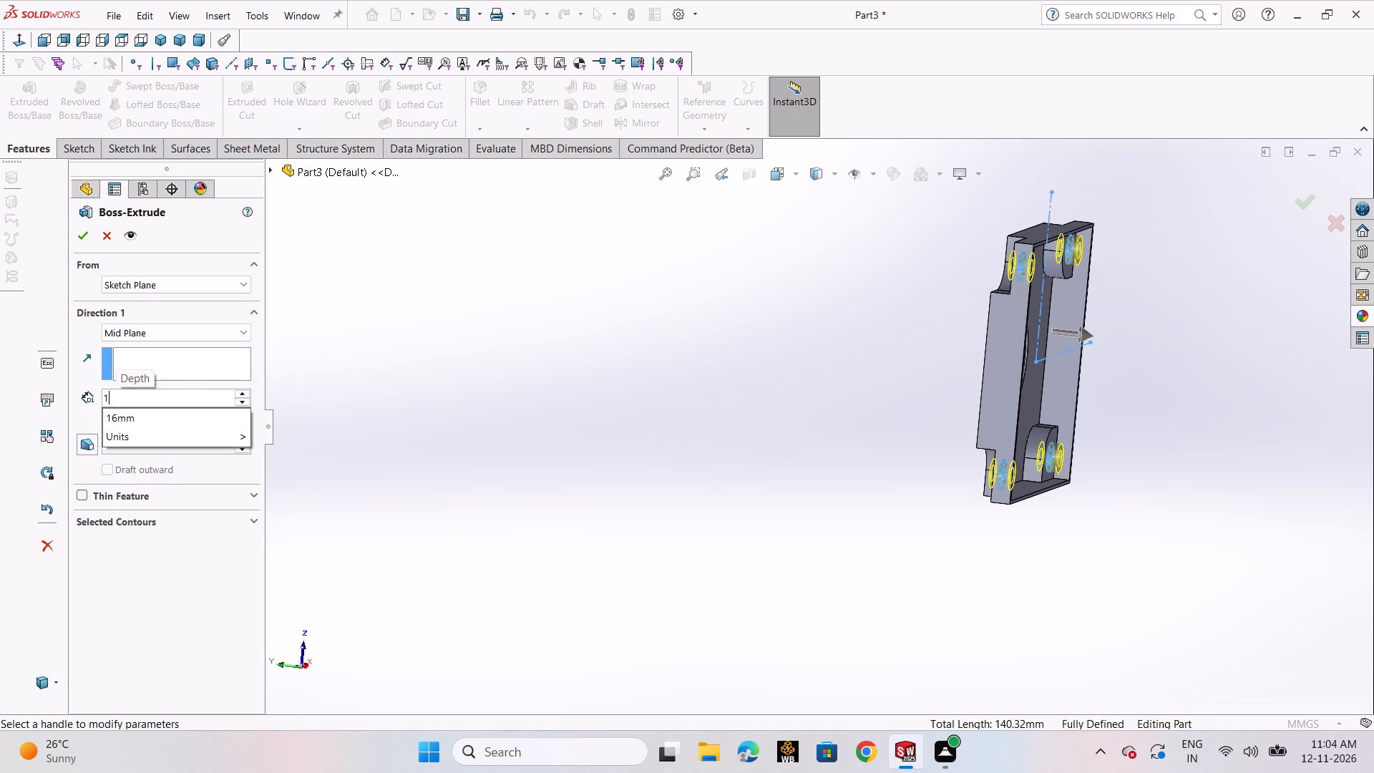
pyautogui.press('BackSpace')
pyautogui.write('12')
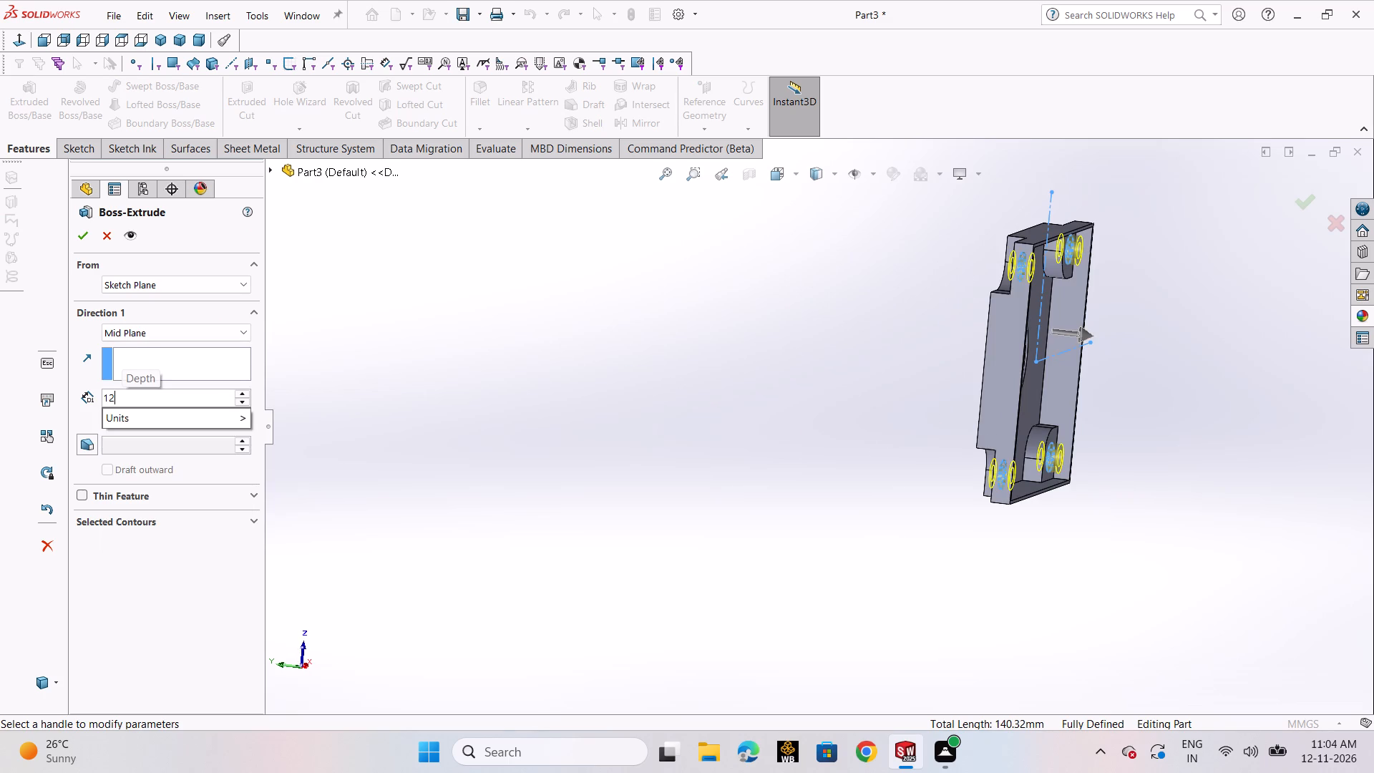
pyautogui.press('BackSpace')
pyautogui.press('BackSpace')
pyautogui.write('10')
pyautogui.press('Return')
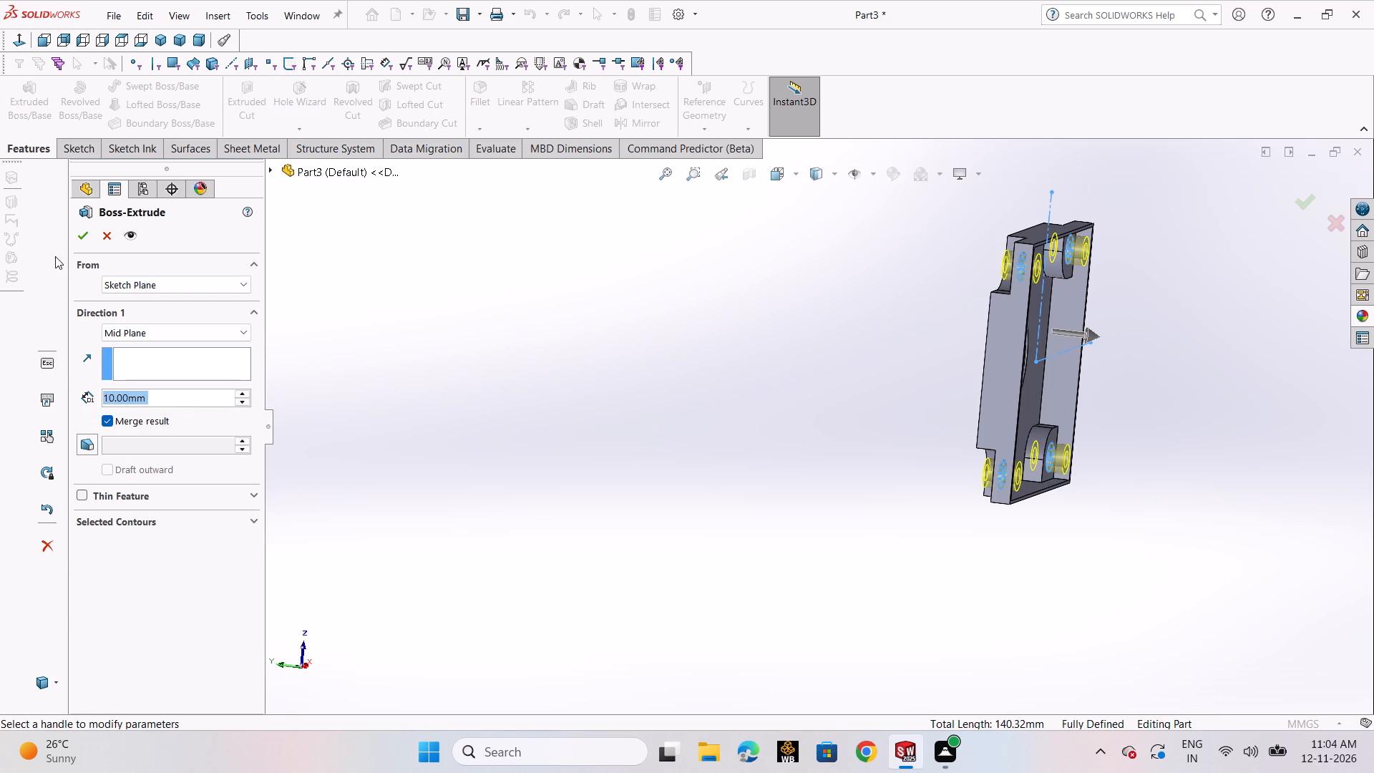
pyautogui.click(78, 234)
pyautogui.click(657, 442)
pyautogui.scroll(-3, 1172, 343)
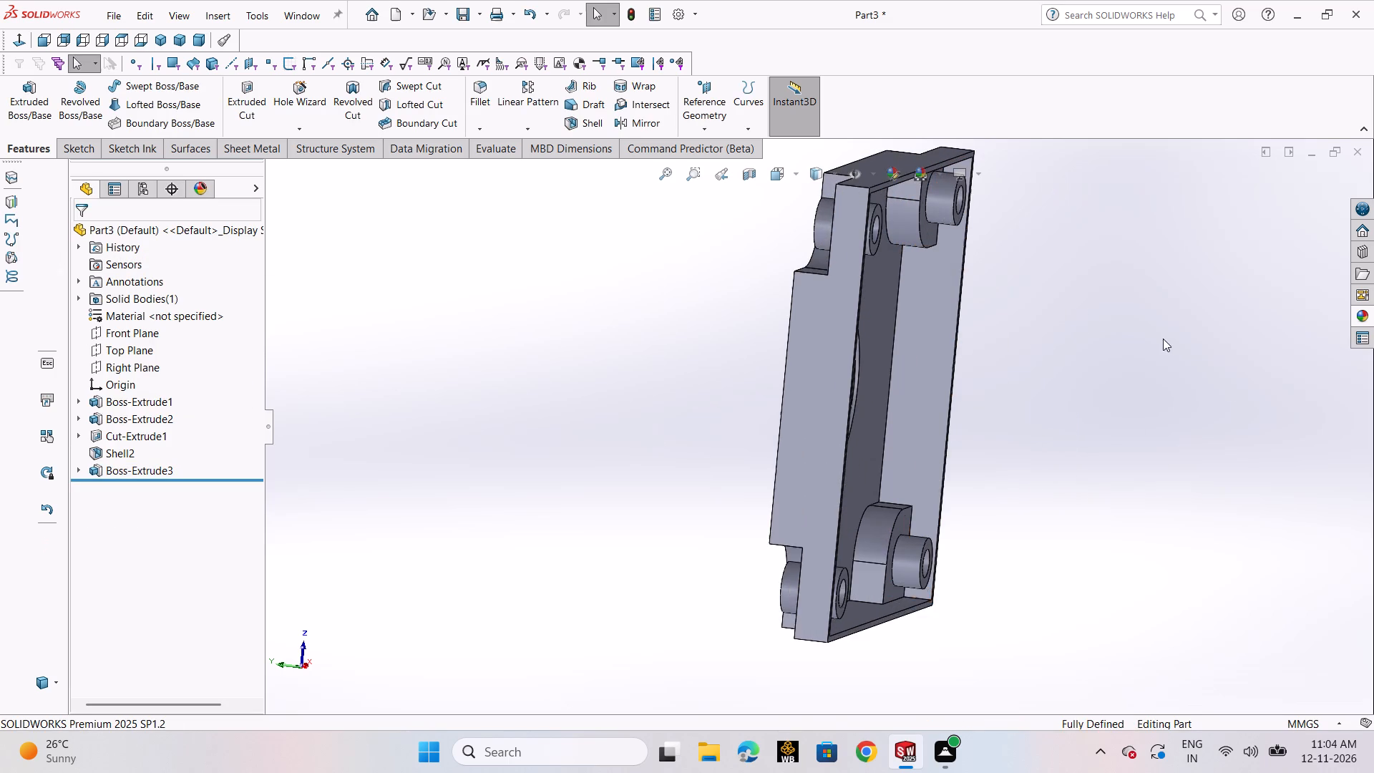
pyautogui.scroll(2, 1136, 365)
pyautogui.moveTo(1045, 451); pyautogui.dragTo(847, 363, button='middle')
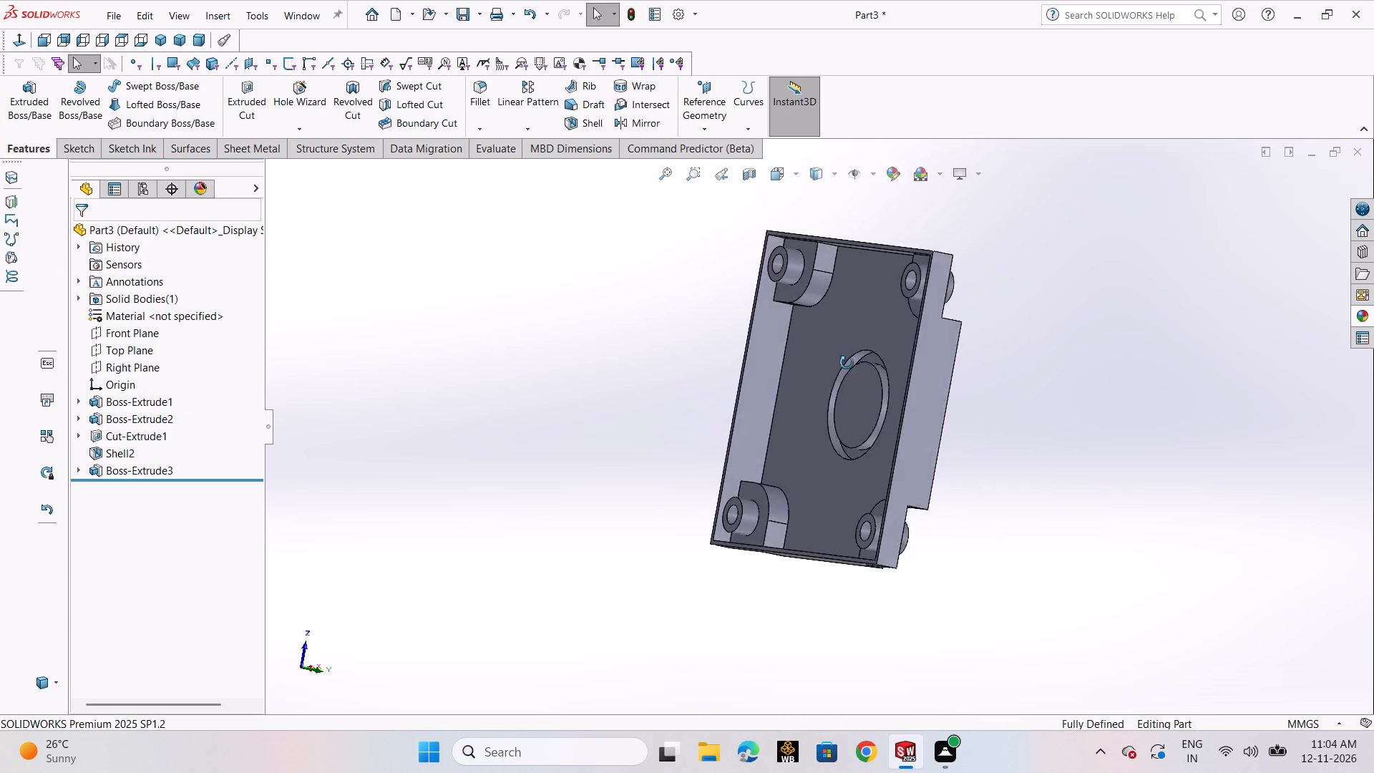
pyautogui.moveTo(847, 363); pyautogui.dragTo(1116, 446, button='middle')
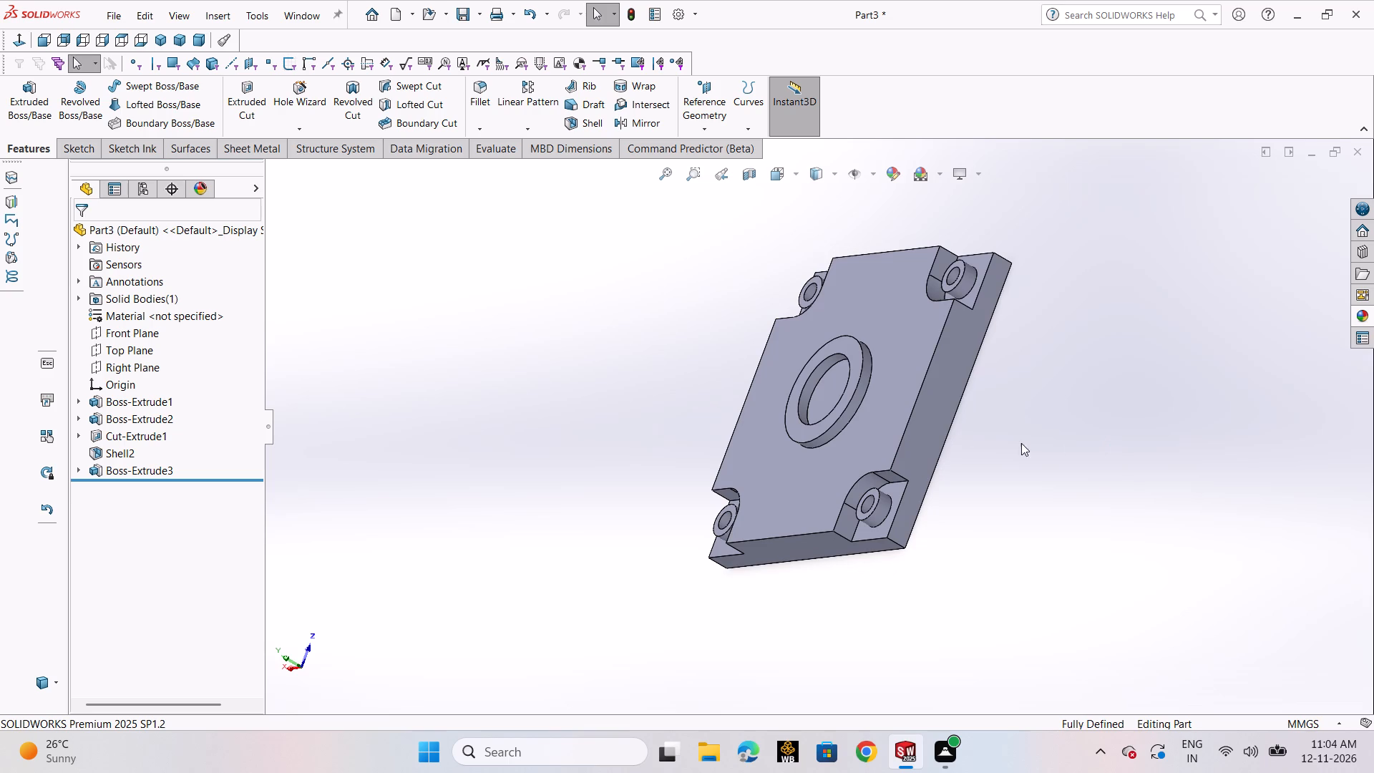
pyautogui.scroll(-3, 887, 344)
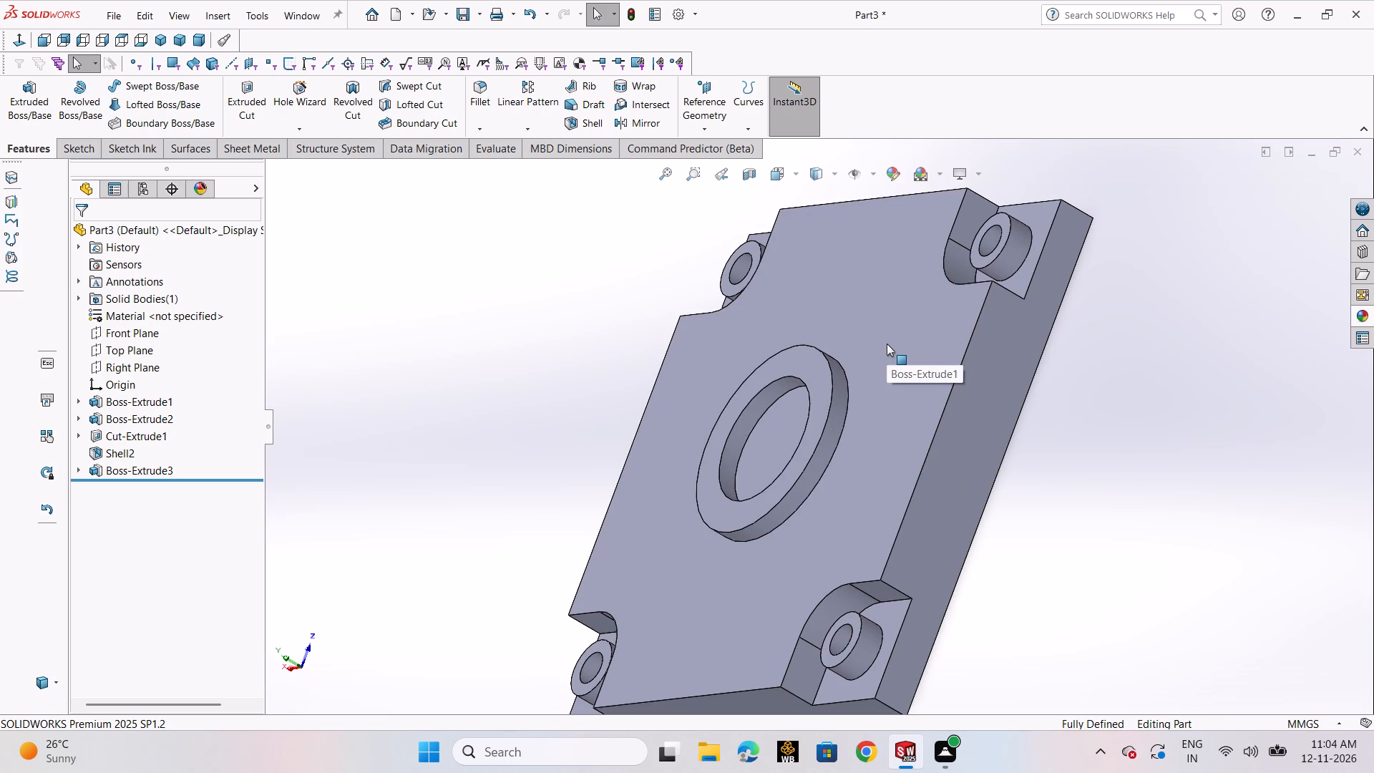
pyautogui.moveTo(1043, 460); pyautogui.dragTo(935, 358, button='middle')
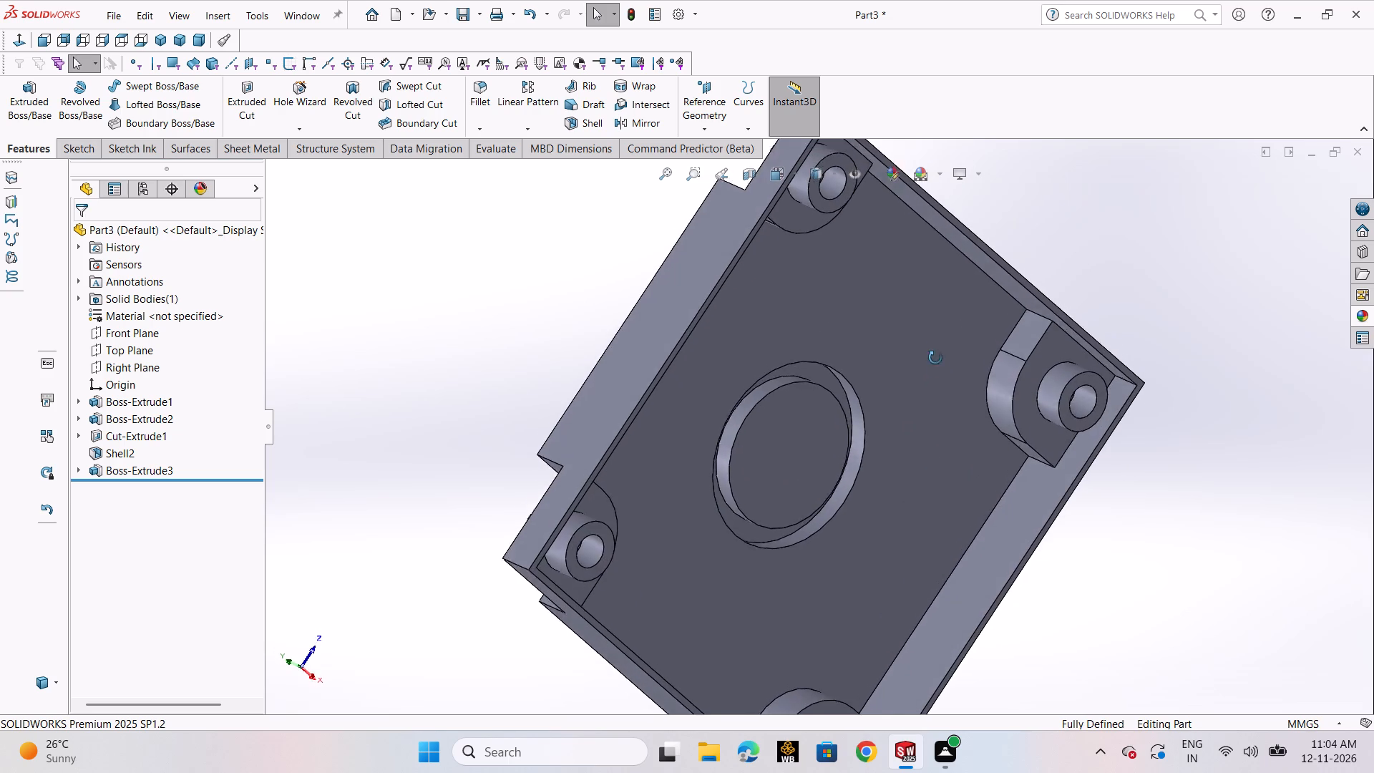
# Examine the corner ring bosses and central ring from both the outer face and the shelled underside.
pyautogui.moveTo(935, 358); pyautogui.dragTo(1126, 488, button='middle')
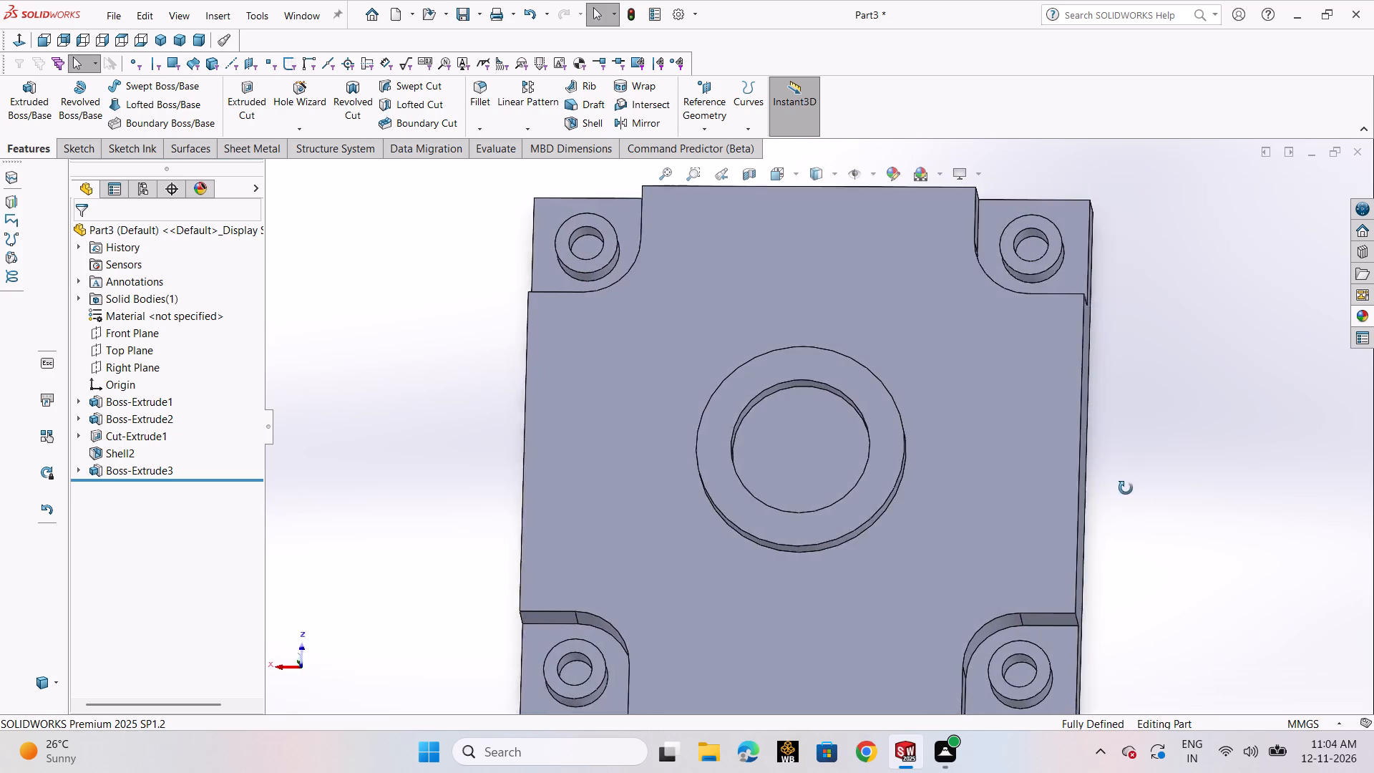
pyautogui.moveTo(1126, 488); pyautogui.dragTo(1136, 459, button='middle')
pyautogui.middleClick(1136, 459)
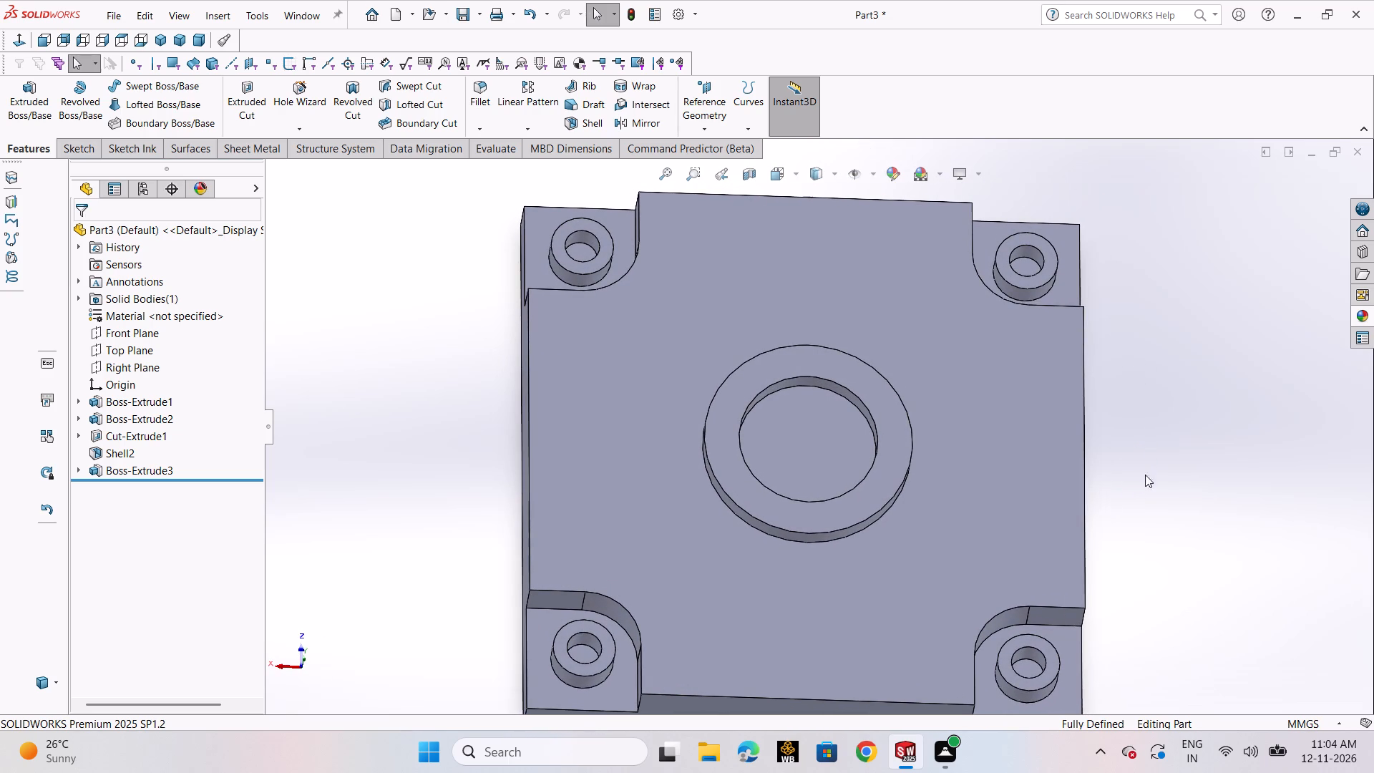
pyautogui.moveTo(1219, 521); pyautogui.dragTo(1041, 216, button='middle')
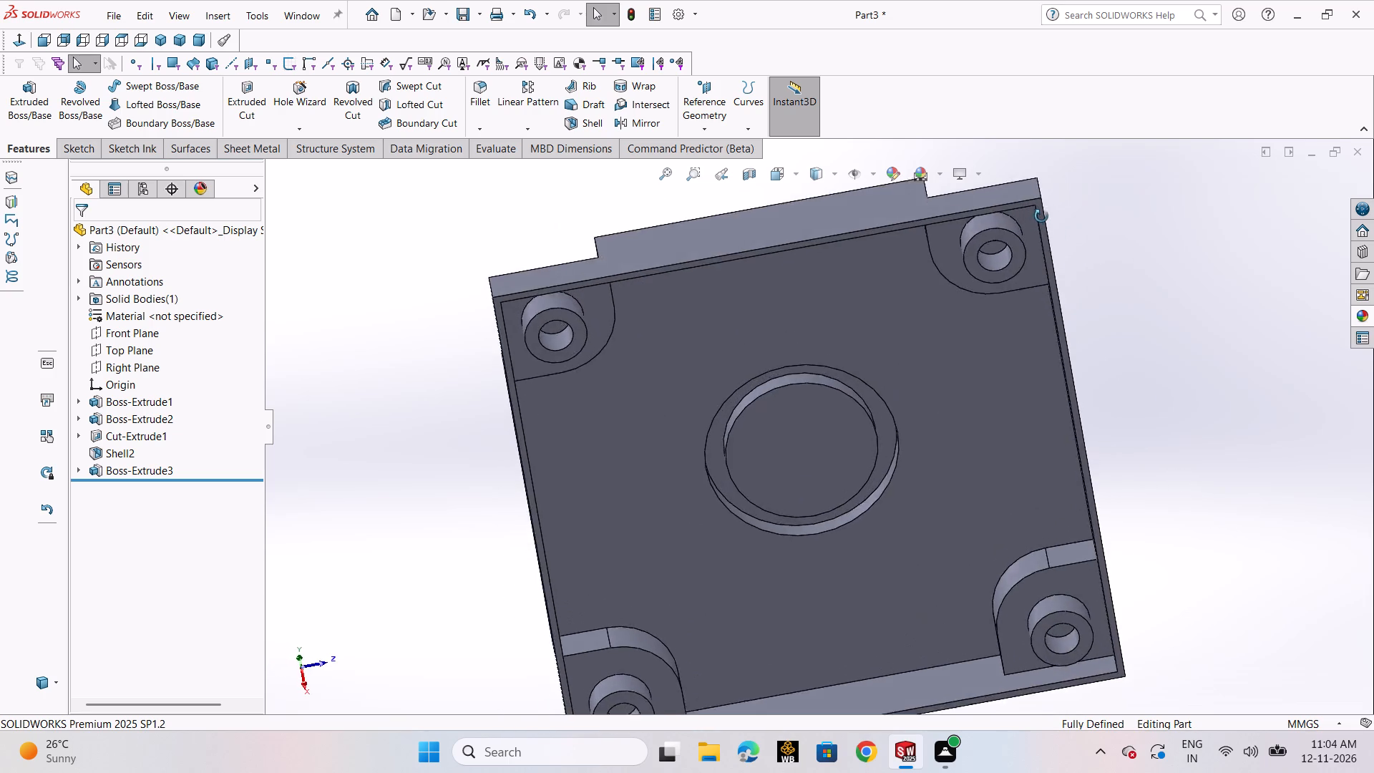
pyautogui.moveTo(1041, 216); pyautogui.dragTo(1036, 115, button='middle')
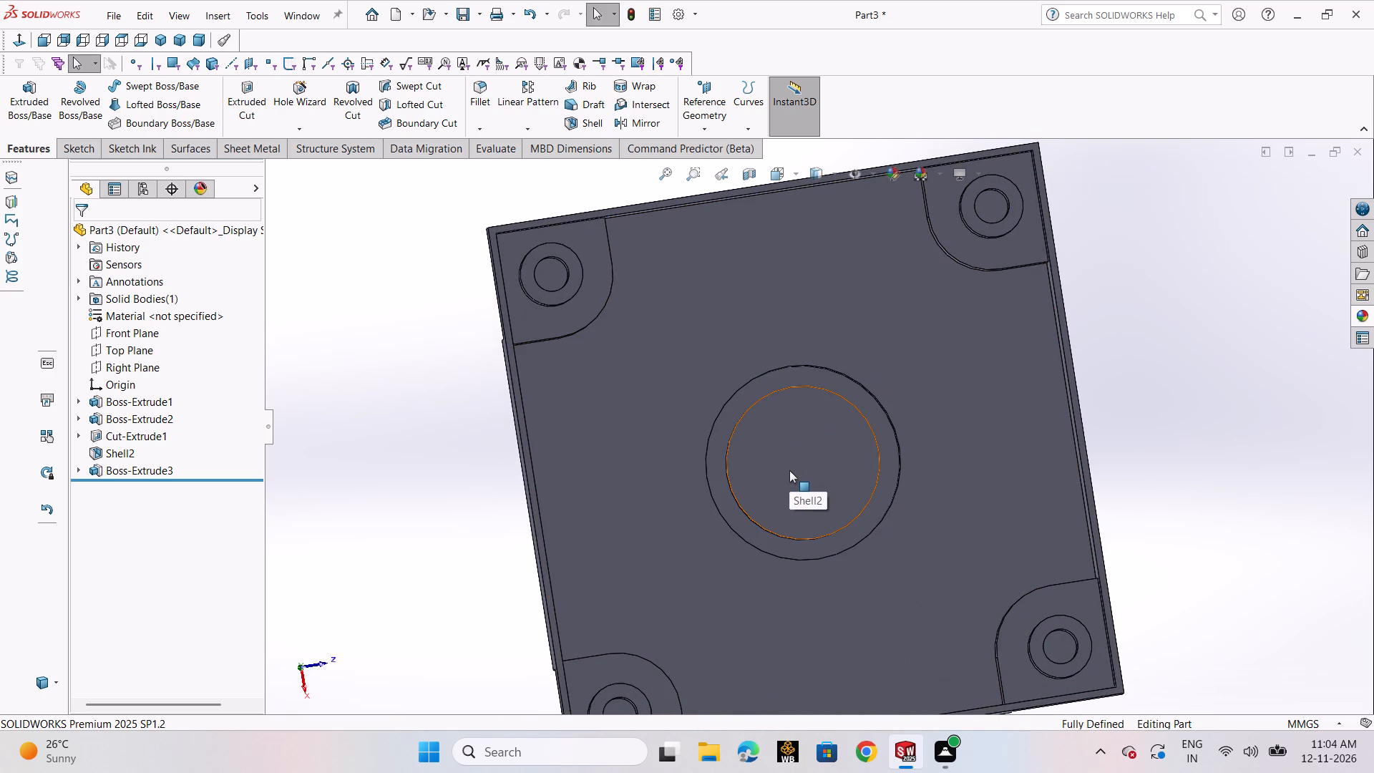
pyautogui.scroll(2, 1185, 491)
pyautogui.moveTo(1148, 502); pyautogui.dragTo(1202, 477, button='middle')
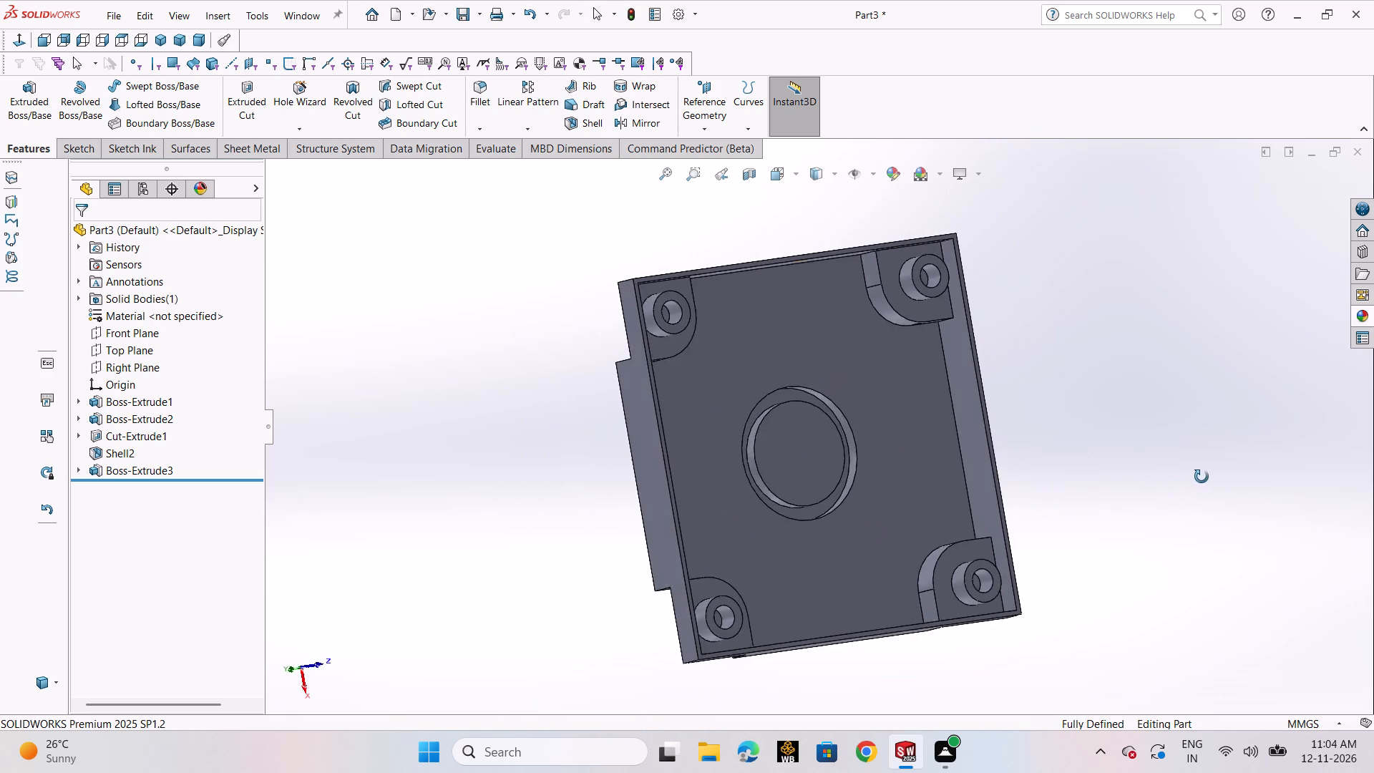
pyautogui.moveTo(1202, 477); pyautogui.dragTo(1147, 456, button='middle')
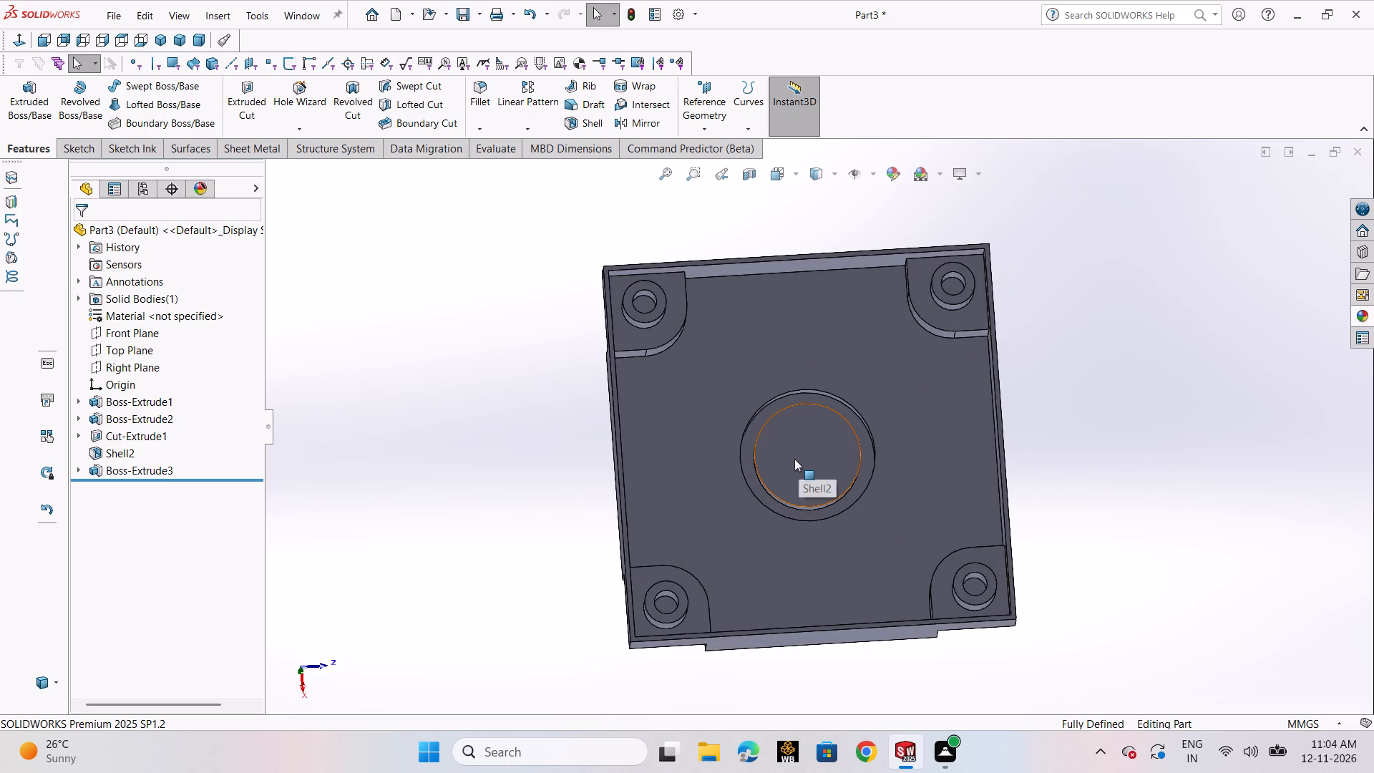
# Sketch on the circular floor inside the central ring on the shelled side, converting its circular edge, and exit the sketch.
pyautogui.click(803, 448)
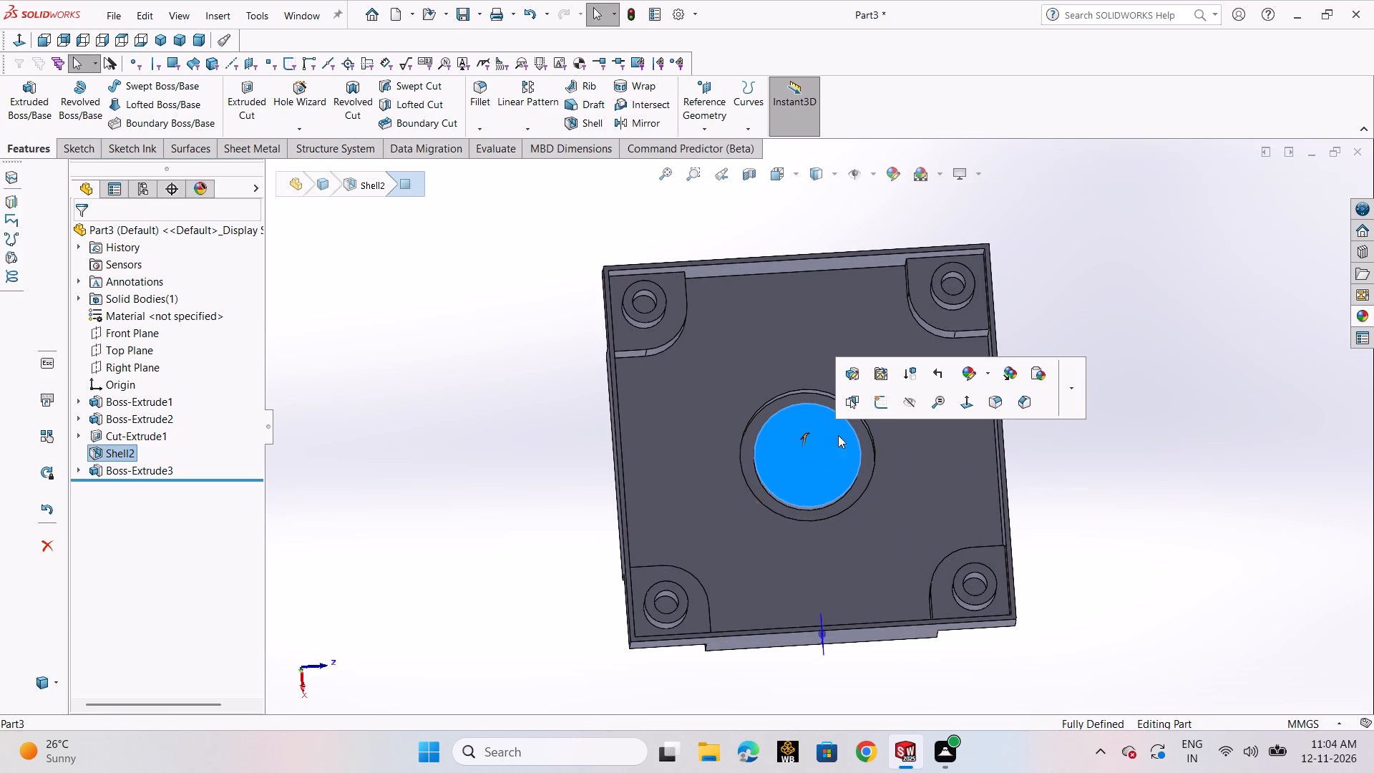
pyautogui.click(888, 411)
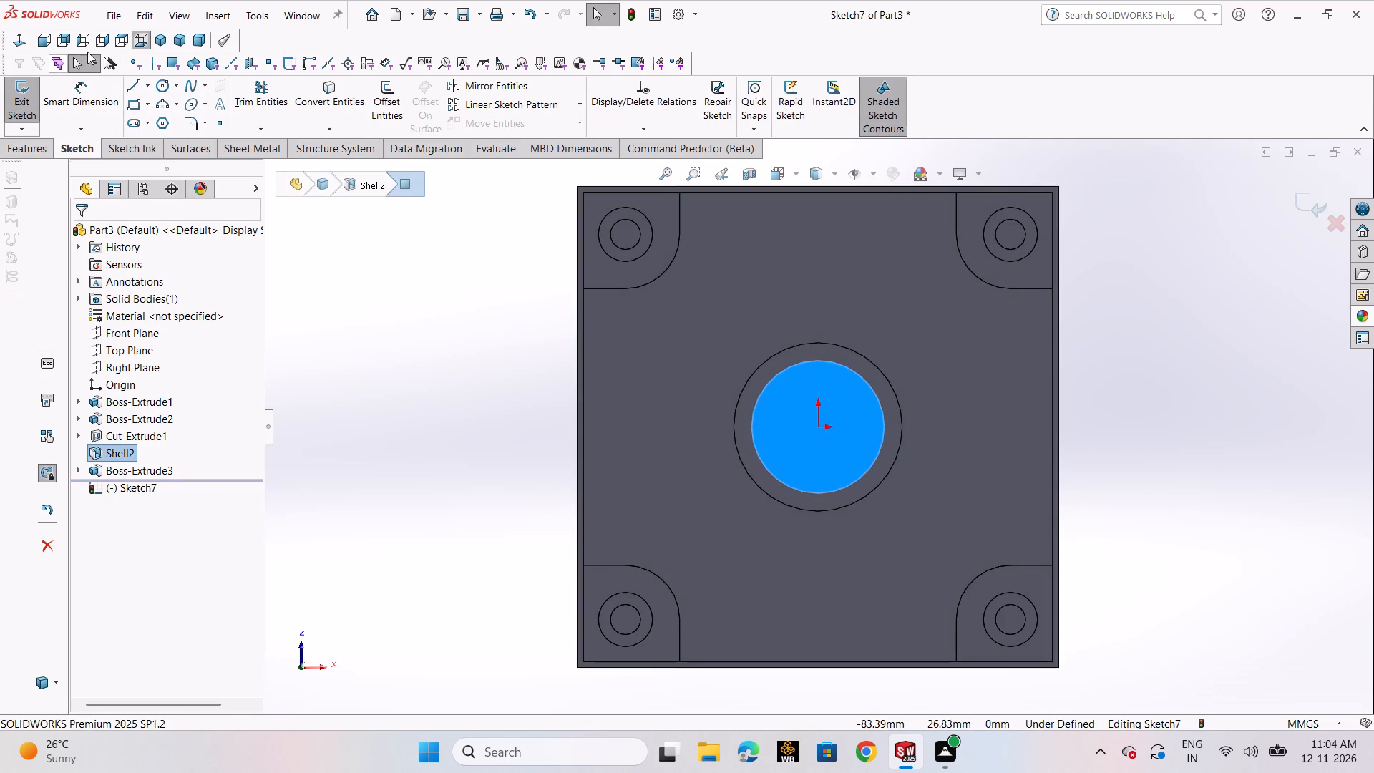
pyautogui.click(334, 103)
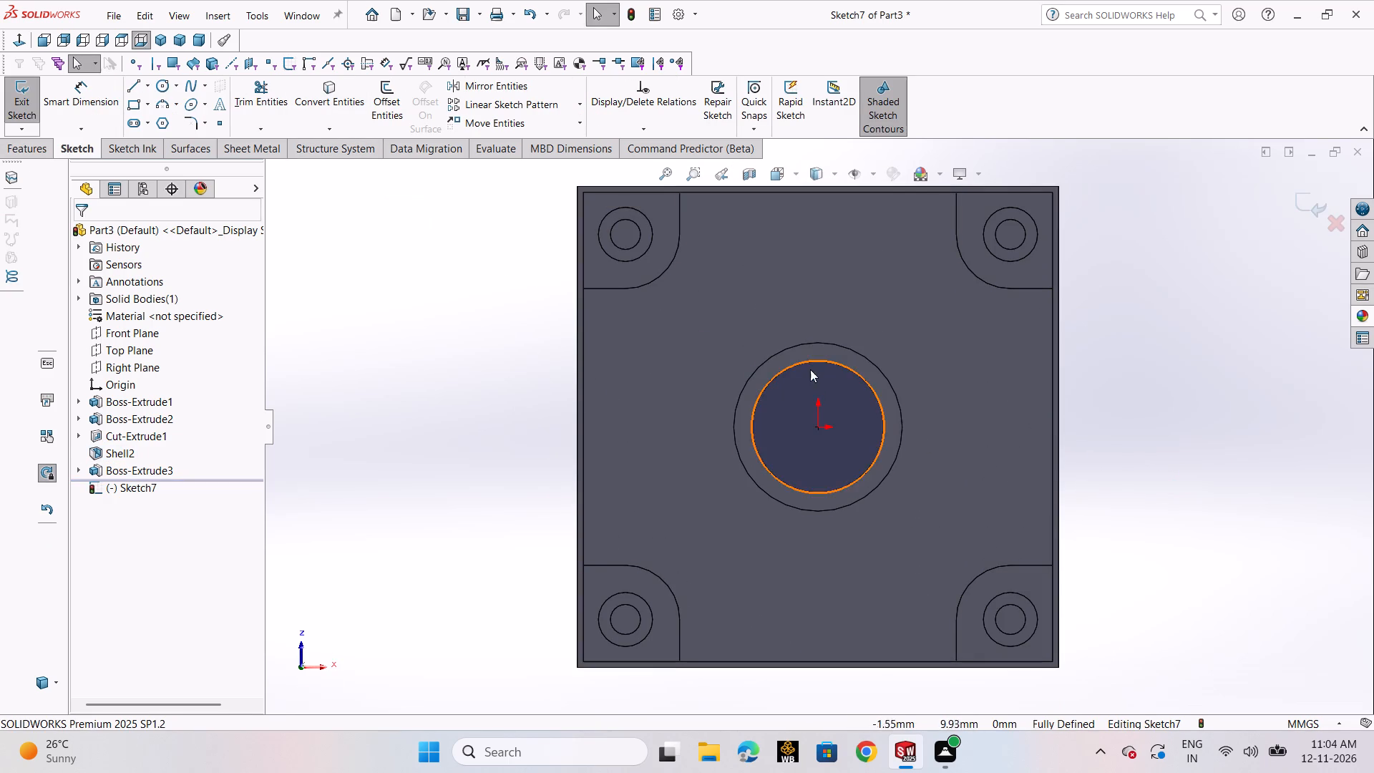
pyautogui.click(24, 104)
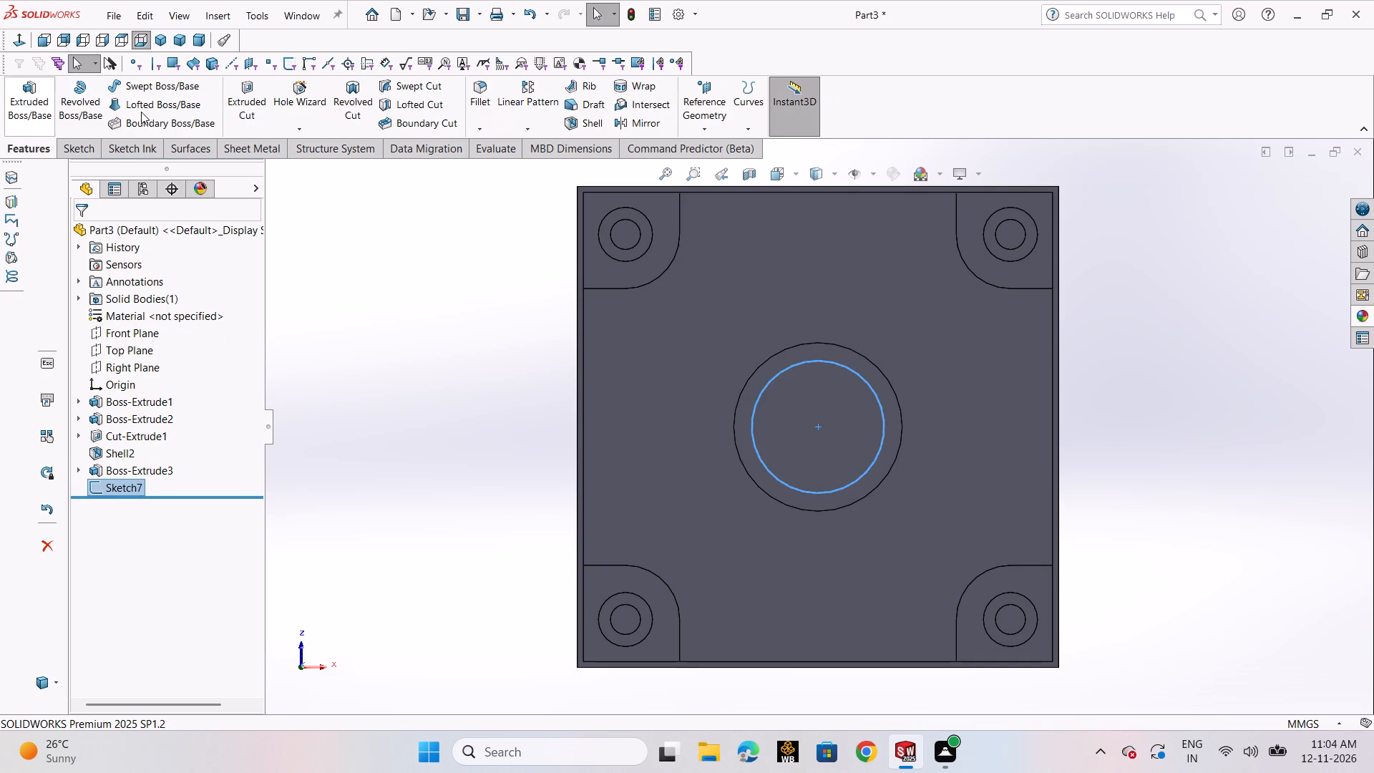
# Cut-extrude the converted central circle through the ring boss with a Blind depth of 10 mm.
pyautogui.click(241, 102)
pyautogui.scroll(3, 341, 311)
pyautogui.moveTo(433, 367); pyautogui.dragTo(437, 371, button='middle')
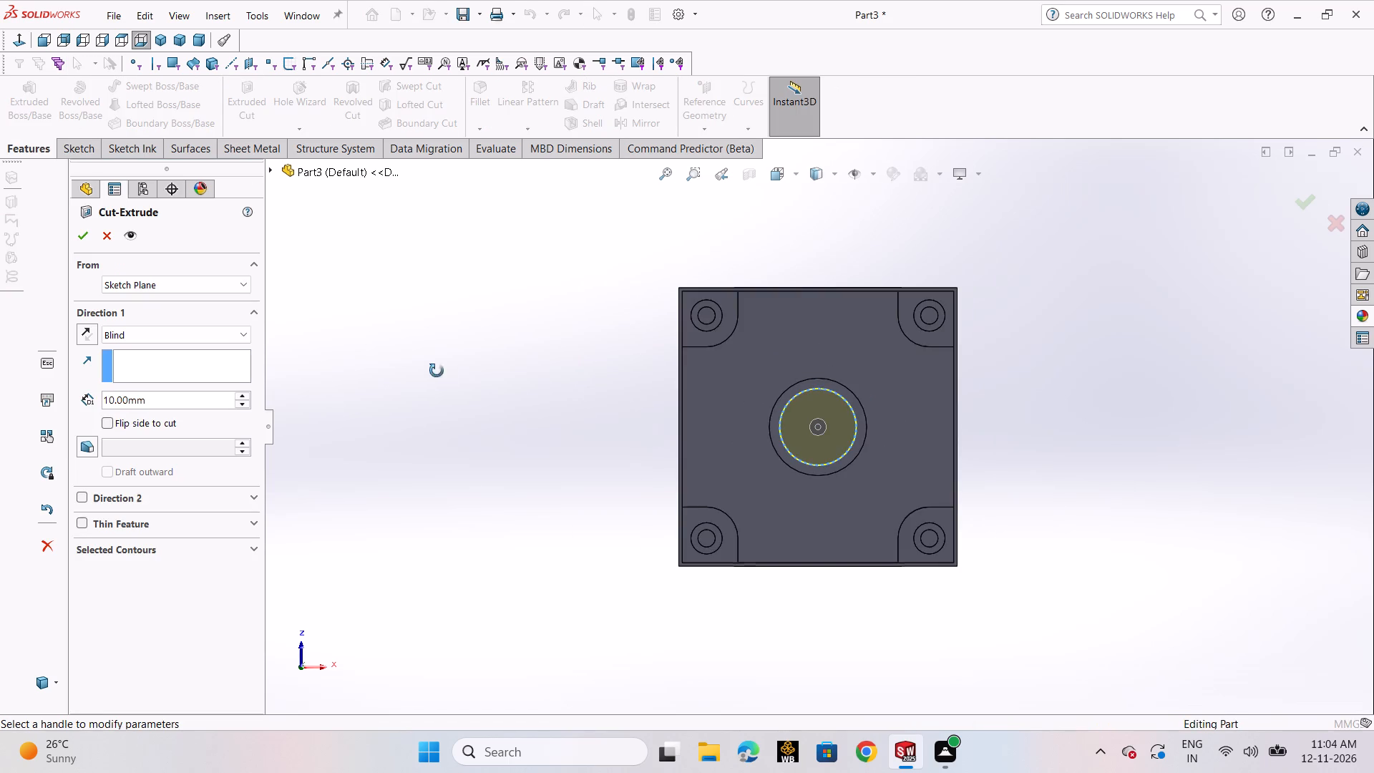
pyautogui.moveTo(437, 371); pyautogui.dragTo(583, 451, button='middle')
pyautogui.click(81, 230)
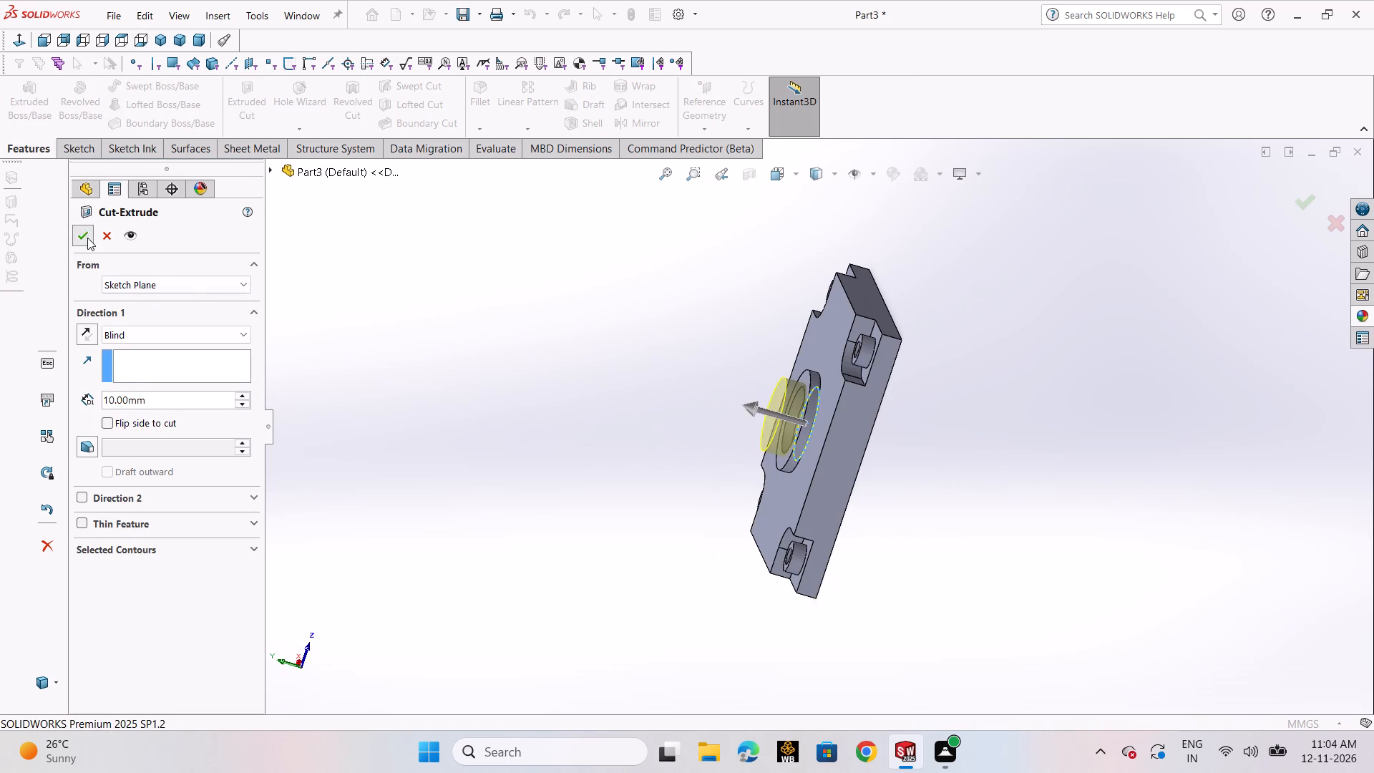
pyautogui.moveTo(502, 389); pyautogui.dragTo(402, 296, button='middle')
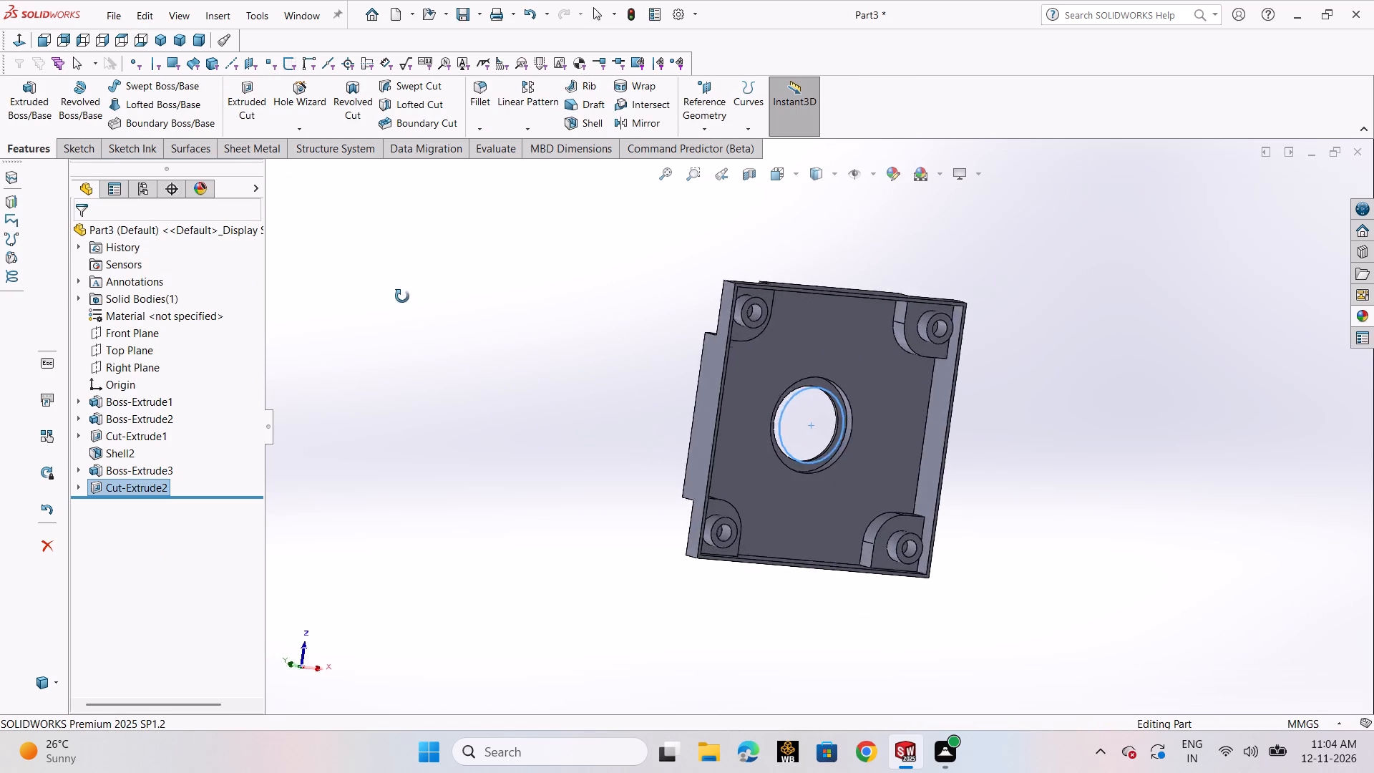
pyautogui.moveTo(402, 296); pyautogui.dragTo(378, 262, button='middle')
pyautogui.click(448, 384)
# On the block's outer face, sketch a corner rectangle about 18.6 by 12.6 mm between the two corner recesses below the ring.
pyautogui.scroll(2, 548, 414)
pyautogui.moveTo(548, 414); pyautogui.dragTo(753, 452, button='middle')
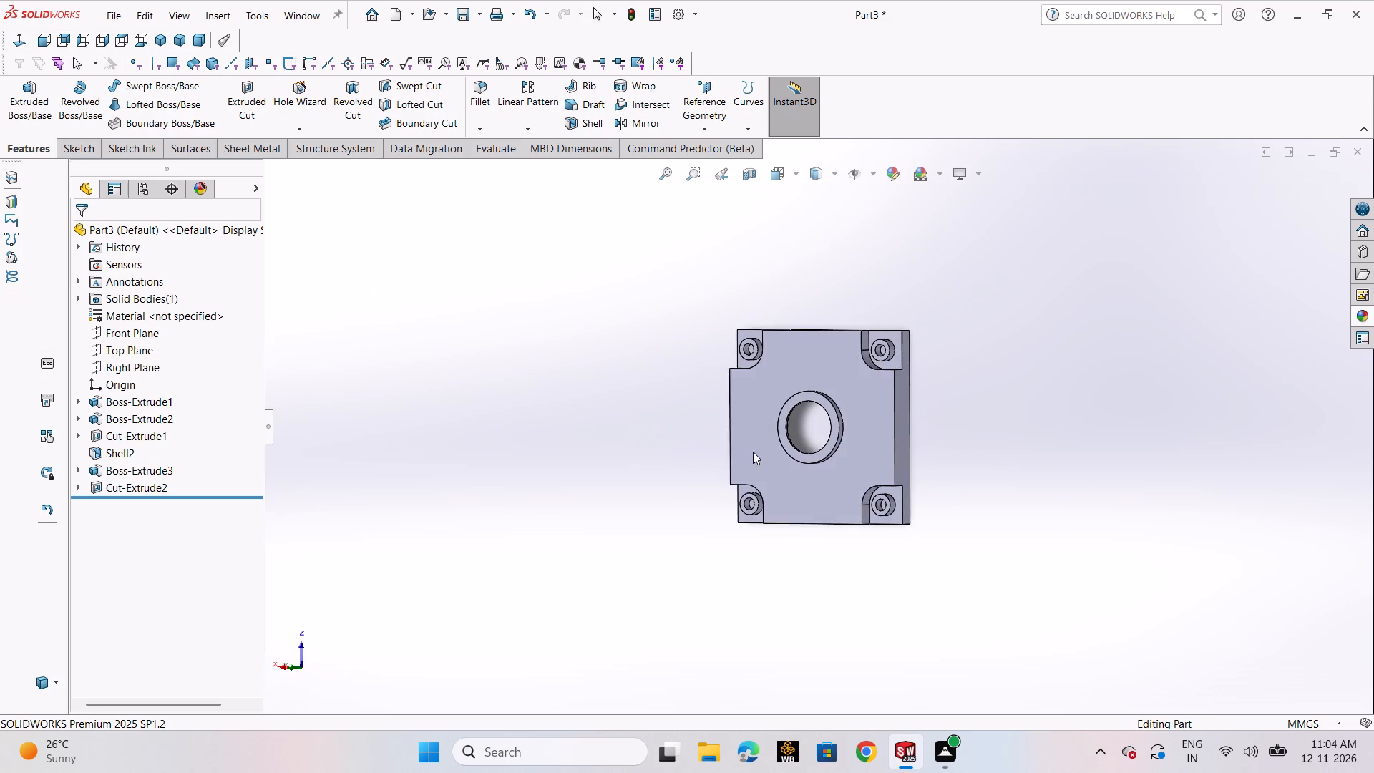
pyautogui.click(872, 463)
pyautogui.click(949, 424)
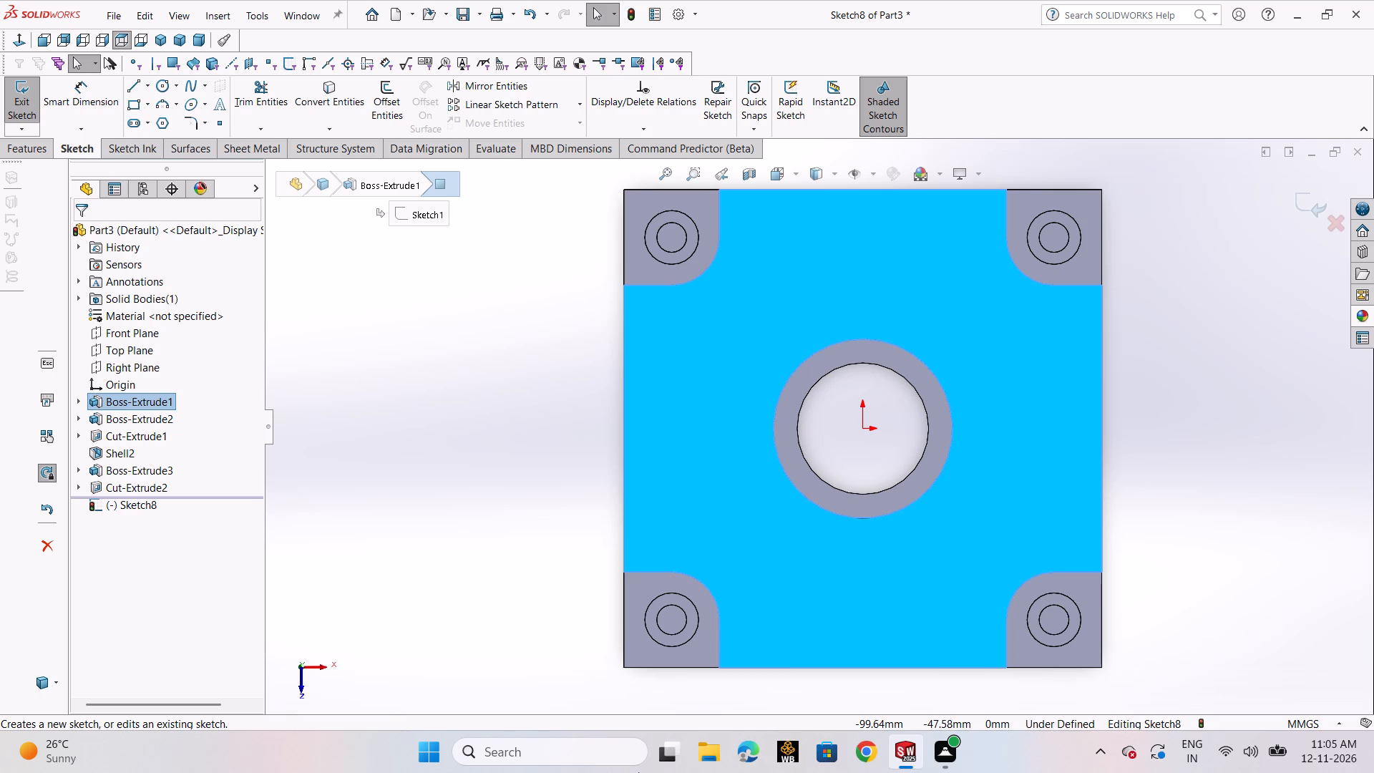
pyautogui.click(1179, 499)
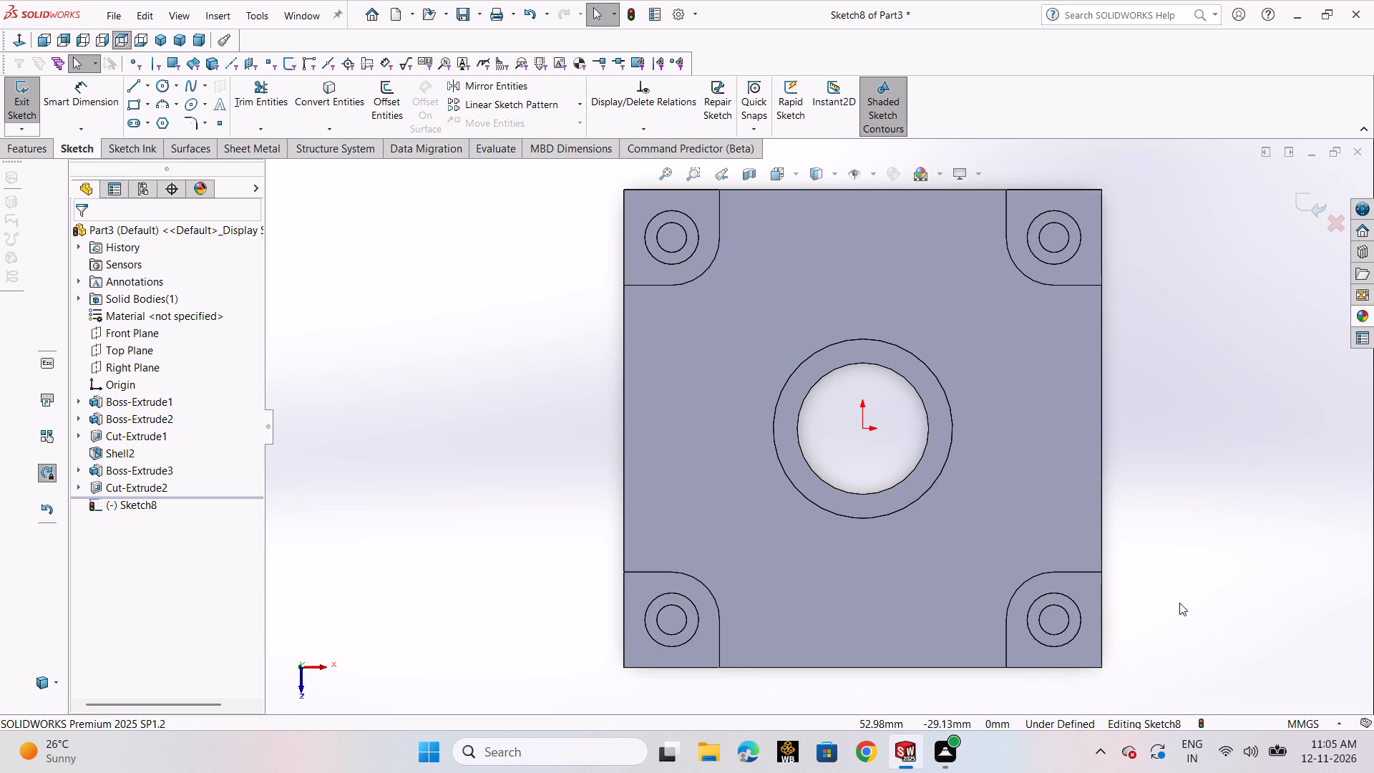
pyautogui.click(136, 109)
pyautogui.click(144, 125)
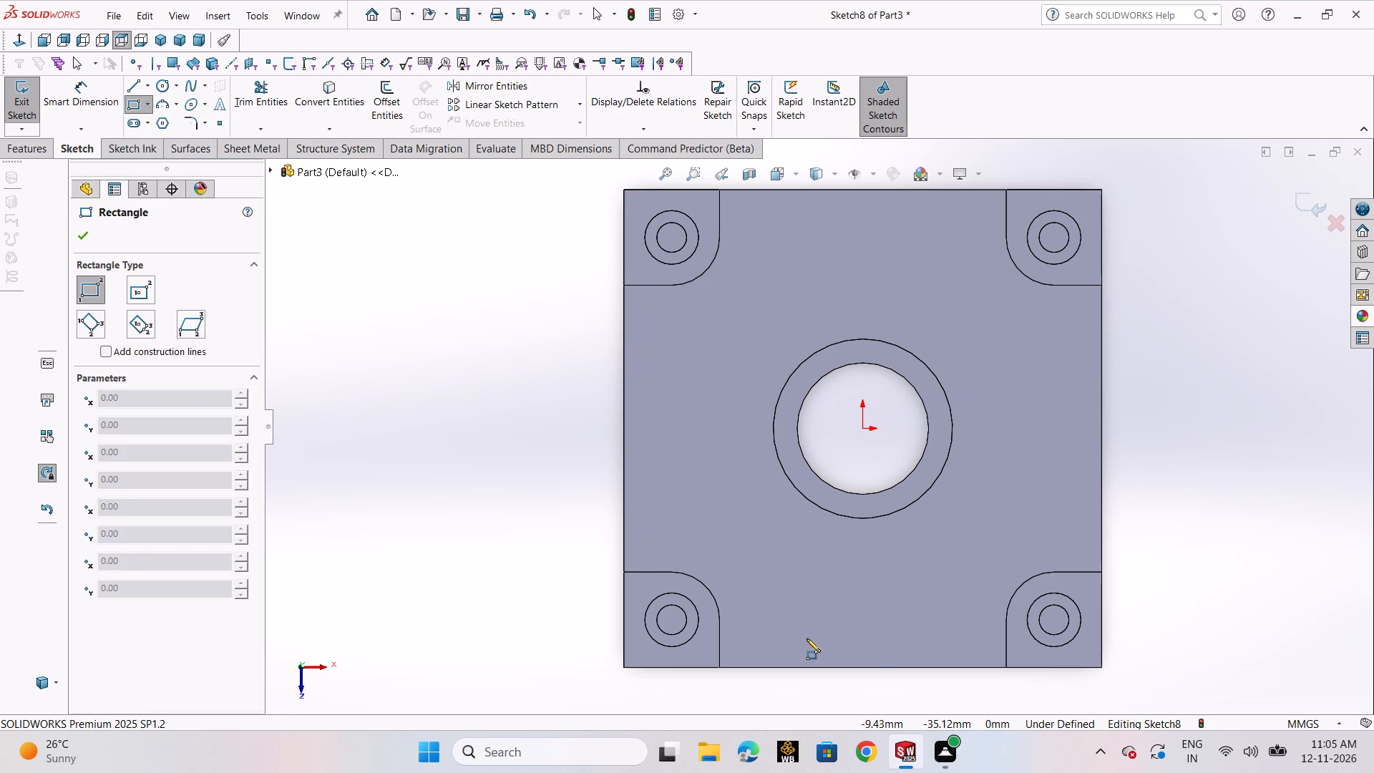
pyautogui.click(862, 656)
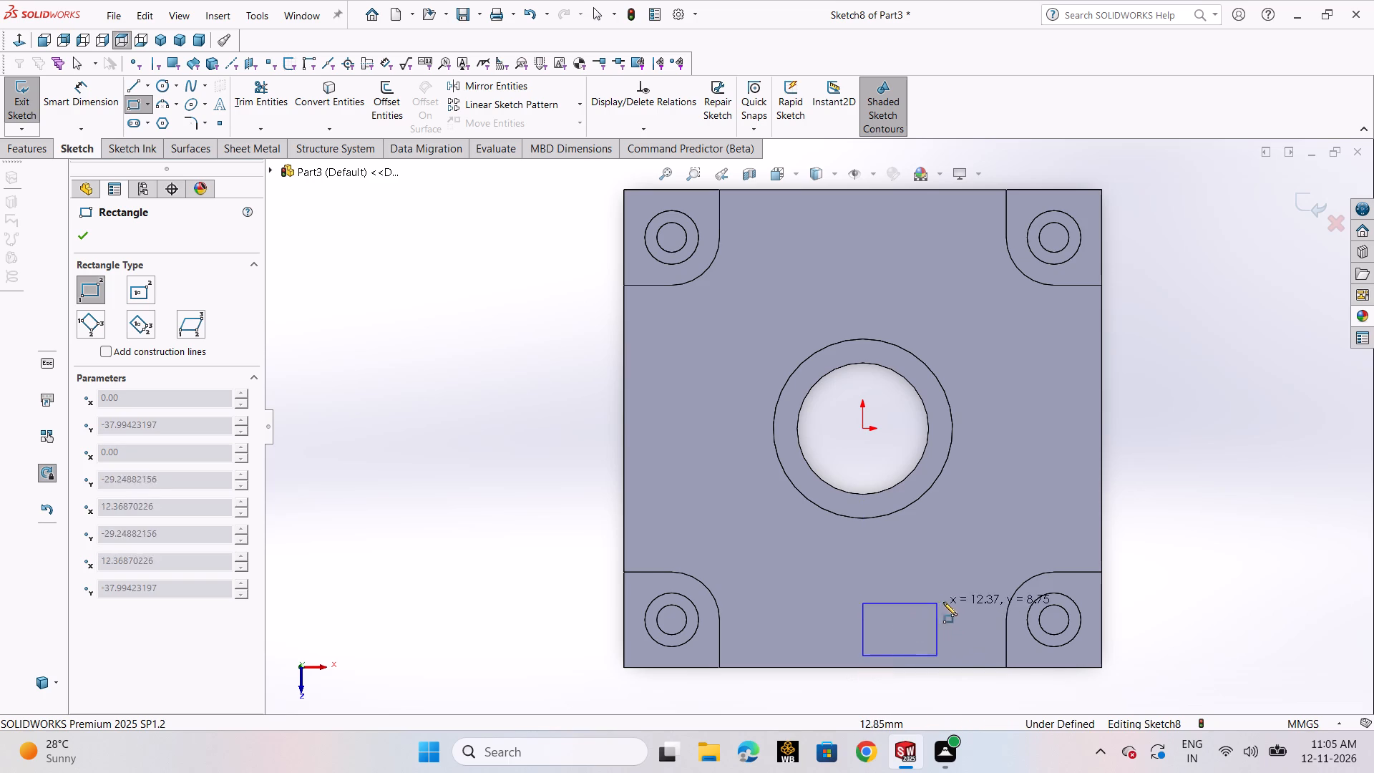
pyautogui.click(974, 580)
pyautogui.rightClick(974, 580)
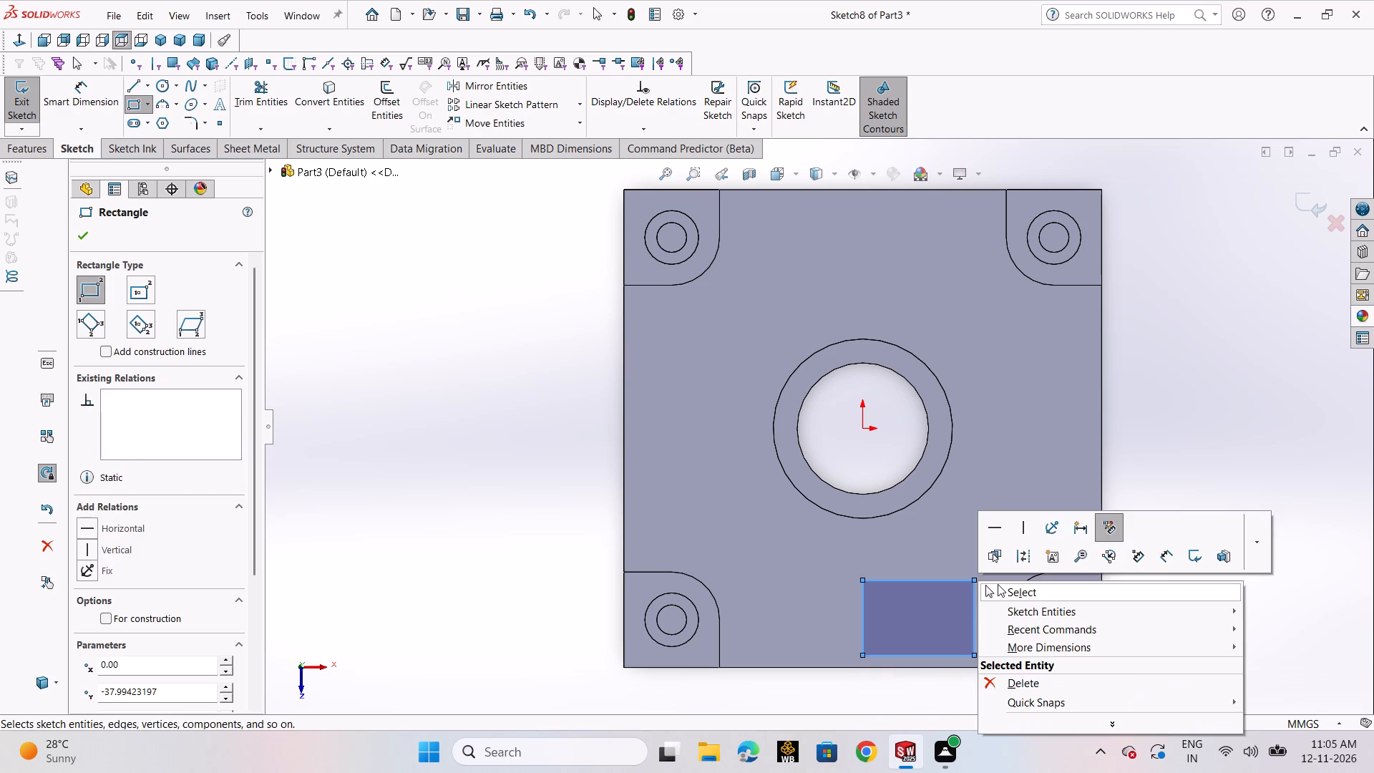
pyautogui.click(998, 584)
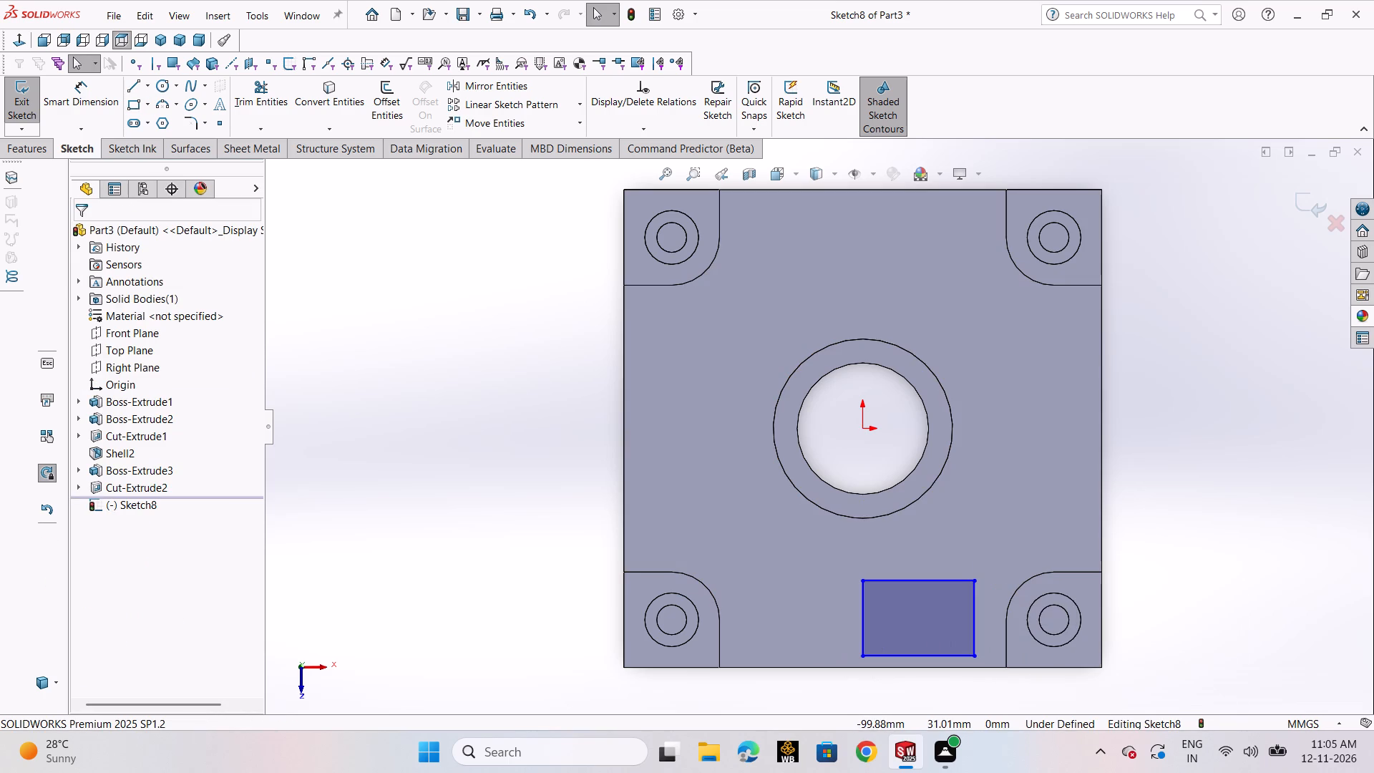
# Add a vertical relation between the midpoint of the rectangle's upper edge and the origin to centre the rectangle.
pyautogui.click(917, 582)
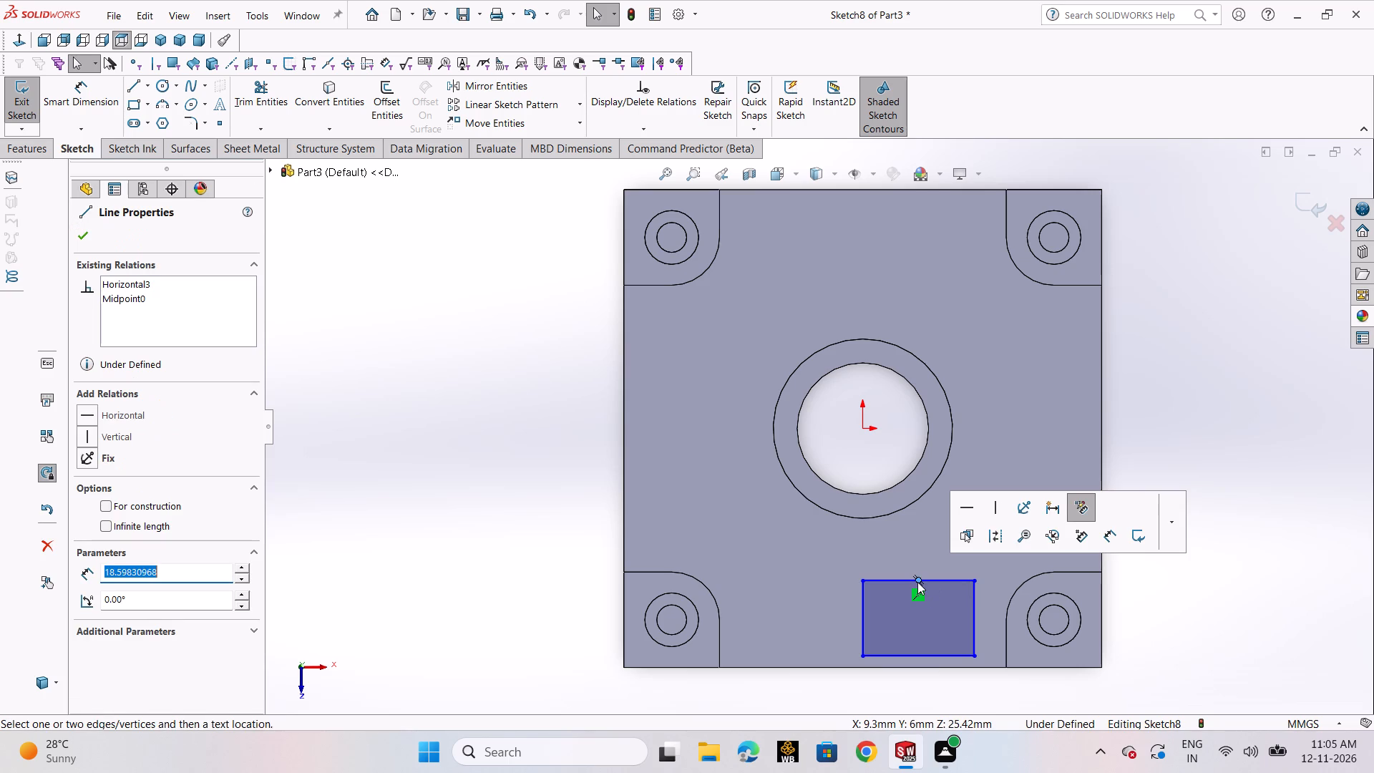
pyautogui.keyDown('ctrl'); pyautogui.click(864, 429); pyautogui.keyUp('ctrl')
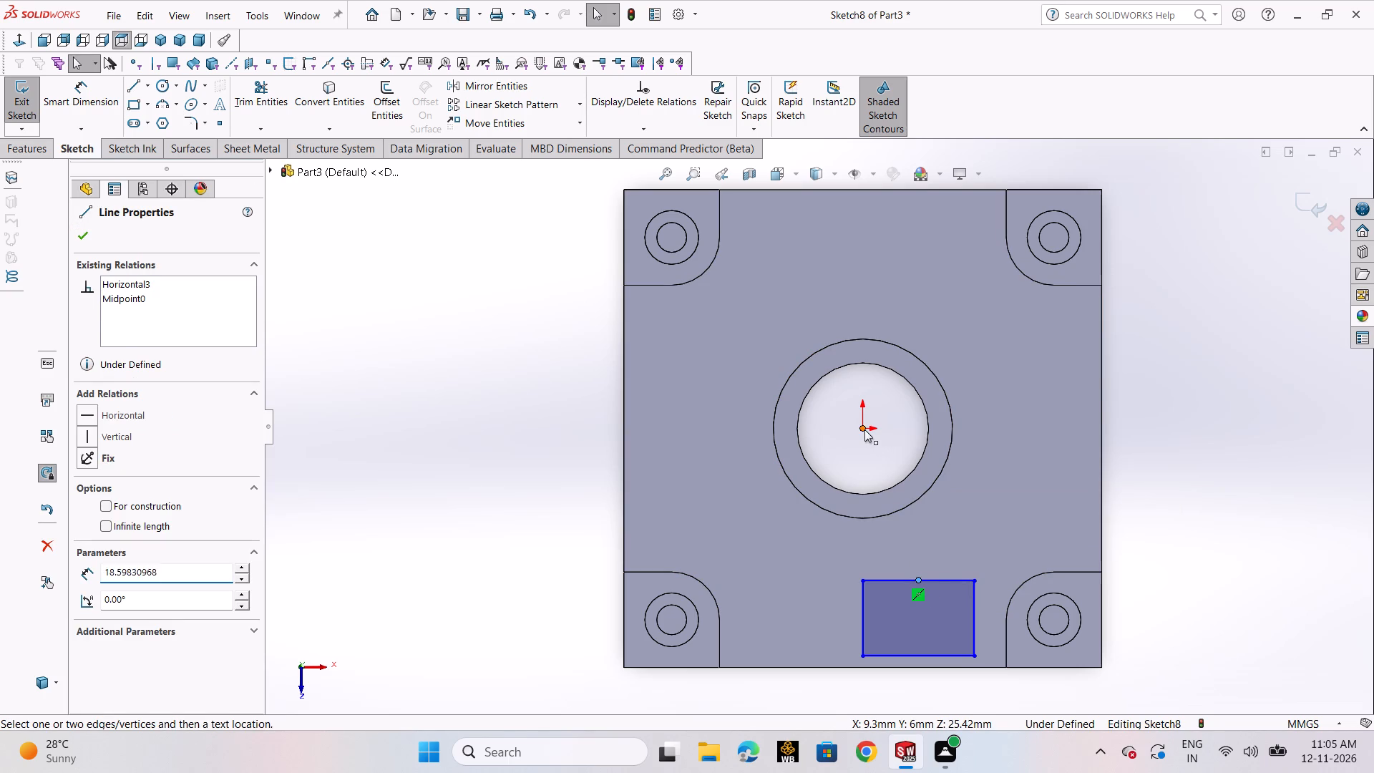
pyautogui.click(936, 359)
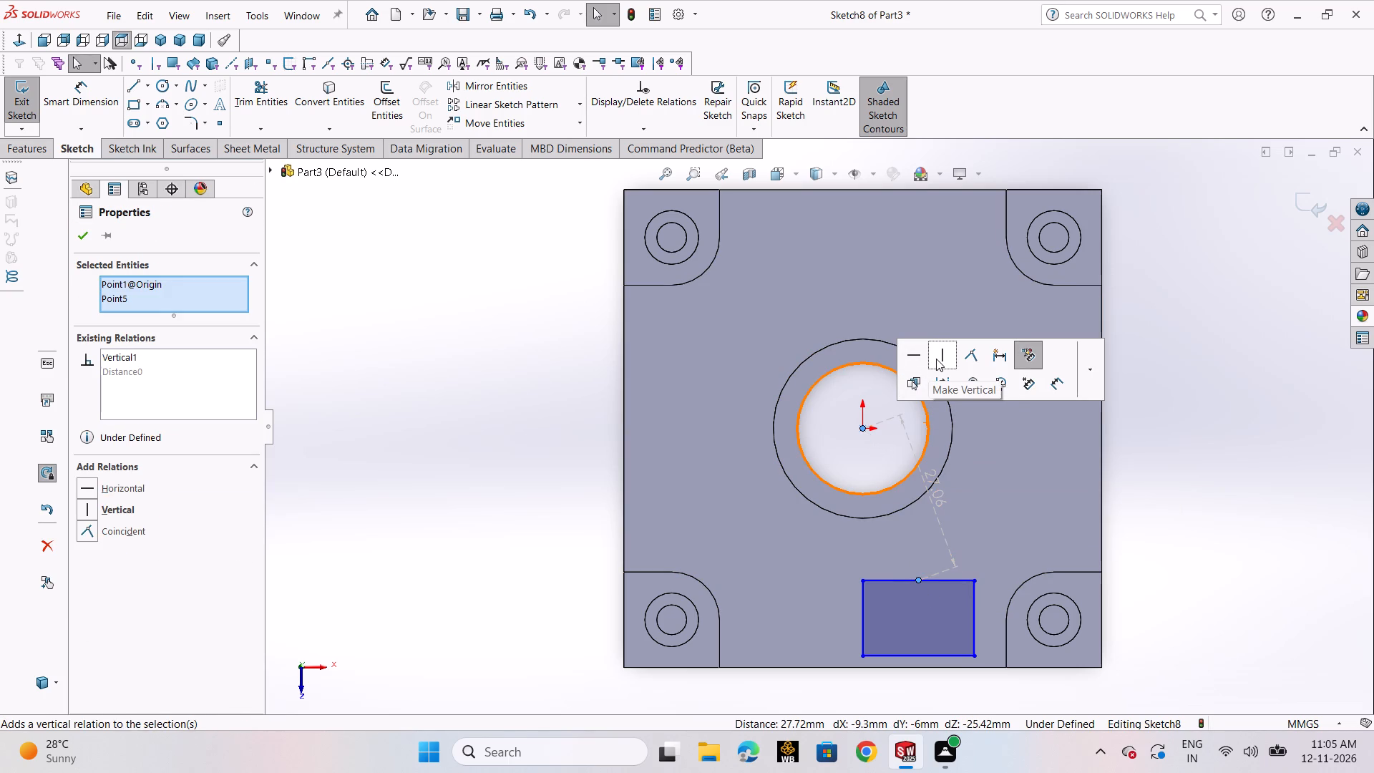
pyautogui.click(1175, 470)
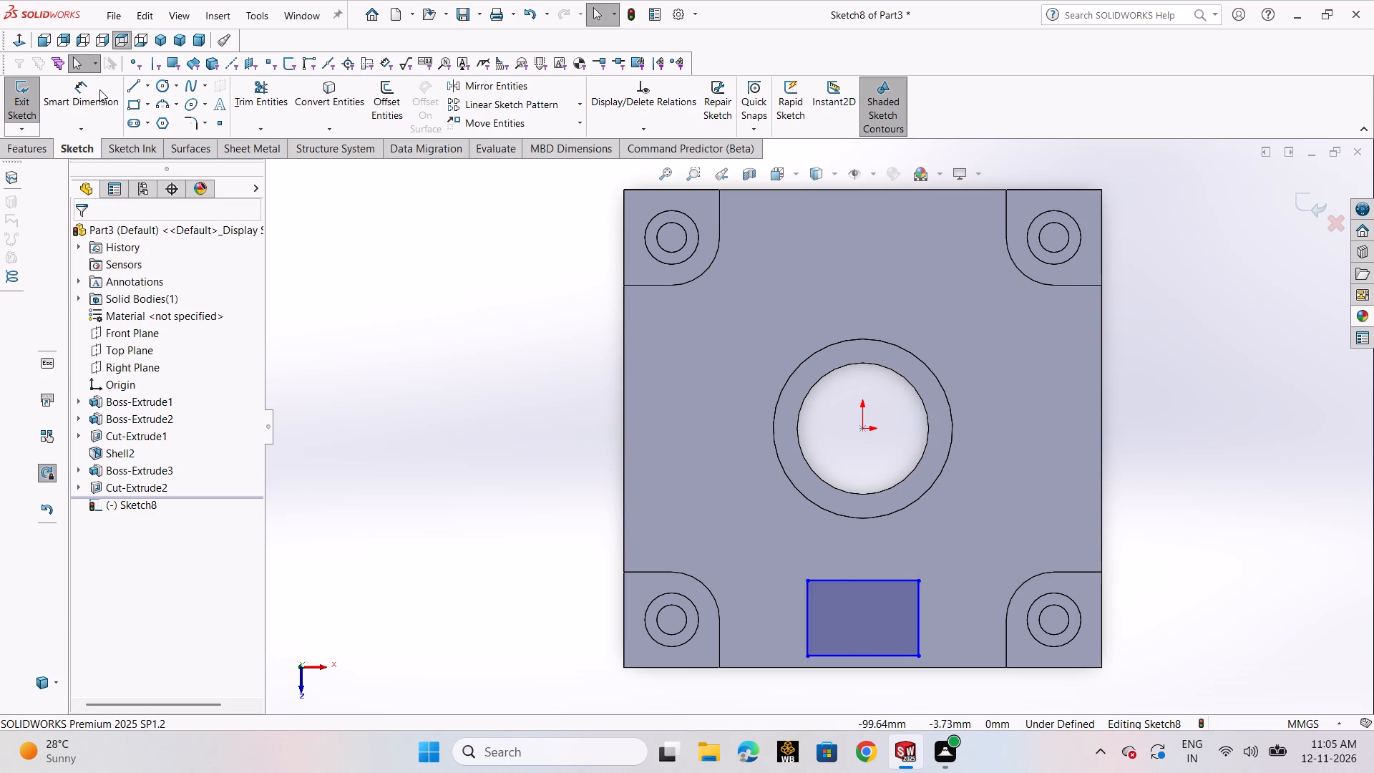
# Dimension the rectangle's lower edge 1 mm from the block's adjacent outer edge.
pyautogui.click(97, 87)
pyautogui.click(881, 653)
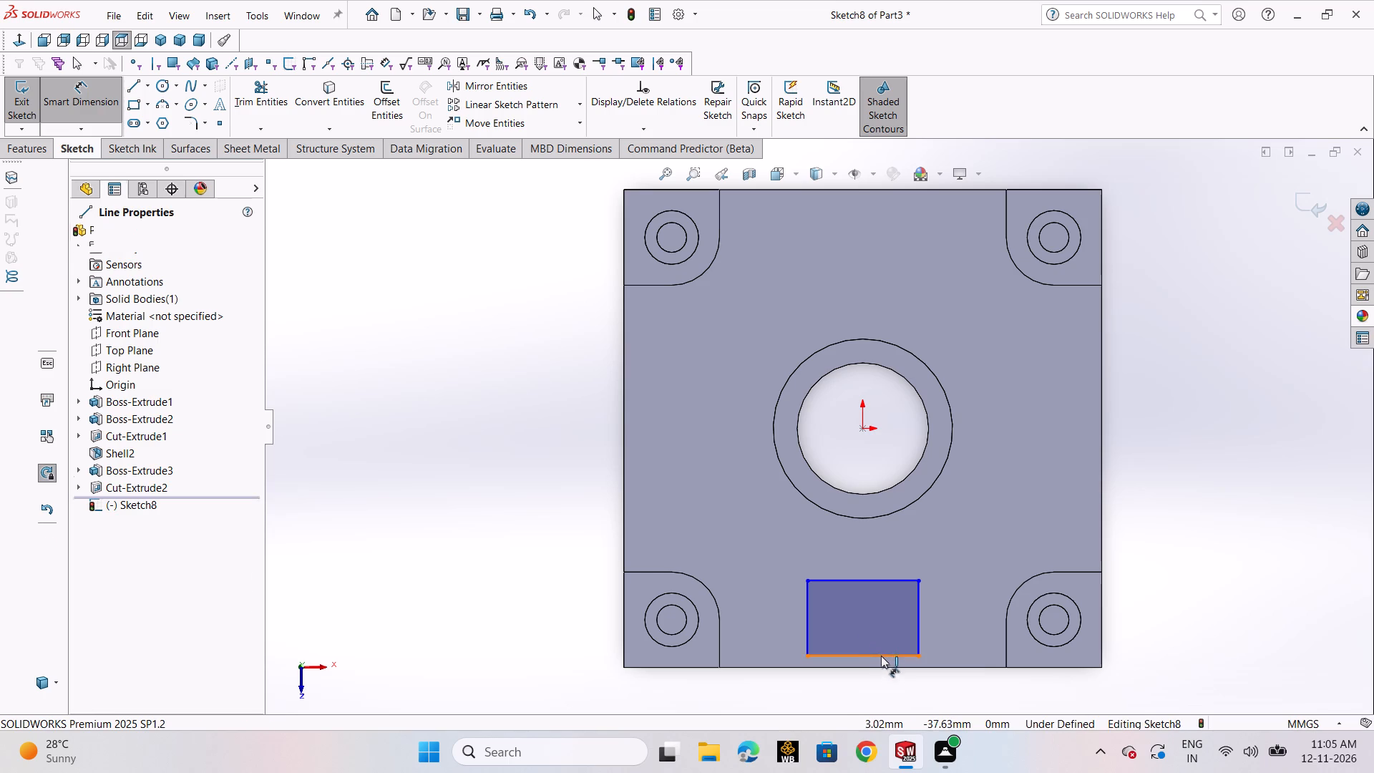
pyautogui.click(882, 666)
pyautogui.click(560, 618)
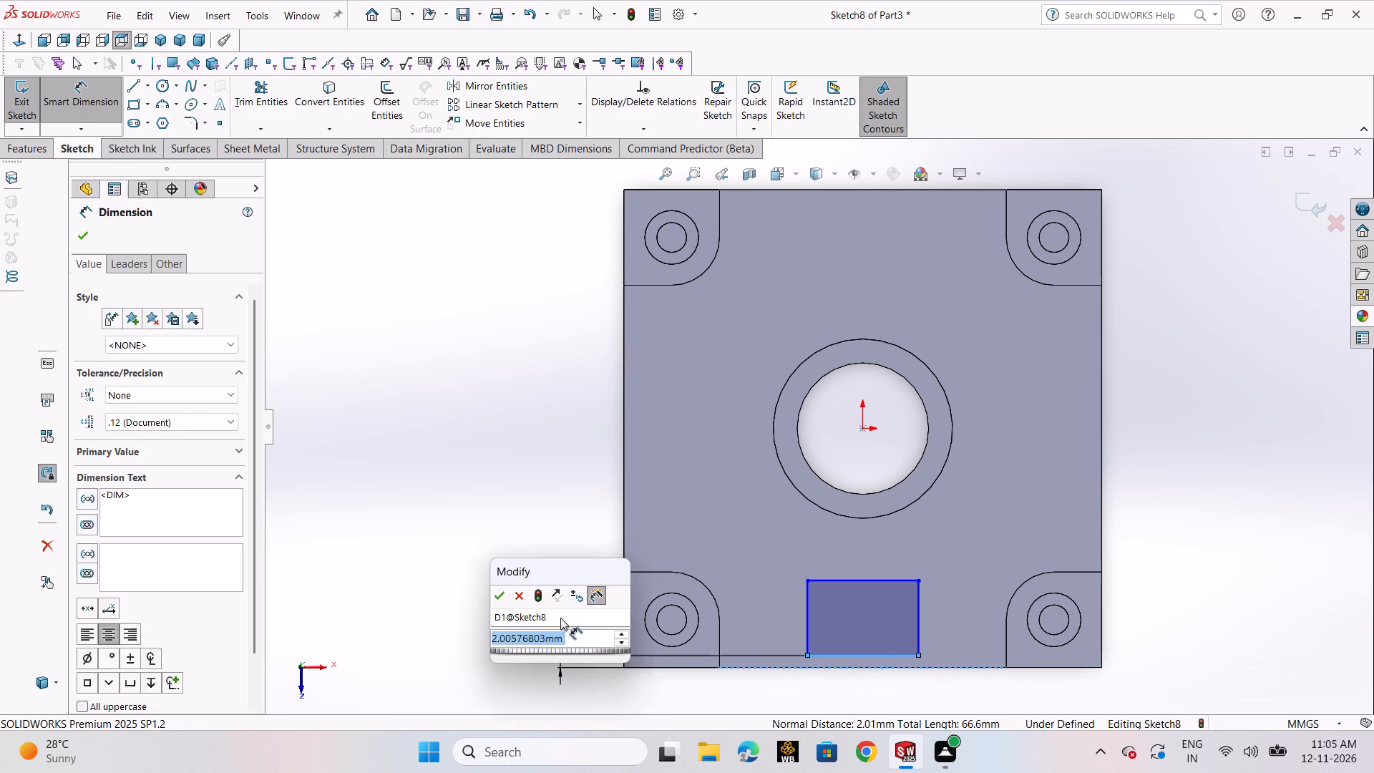
pyautogui.press('1')
pyautogui.press('Return')
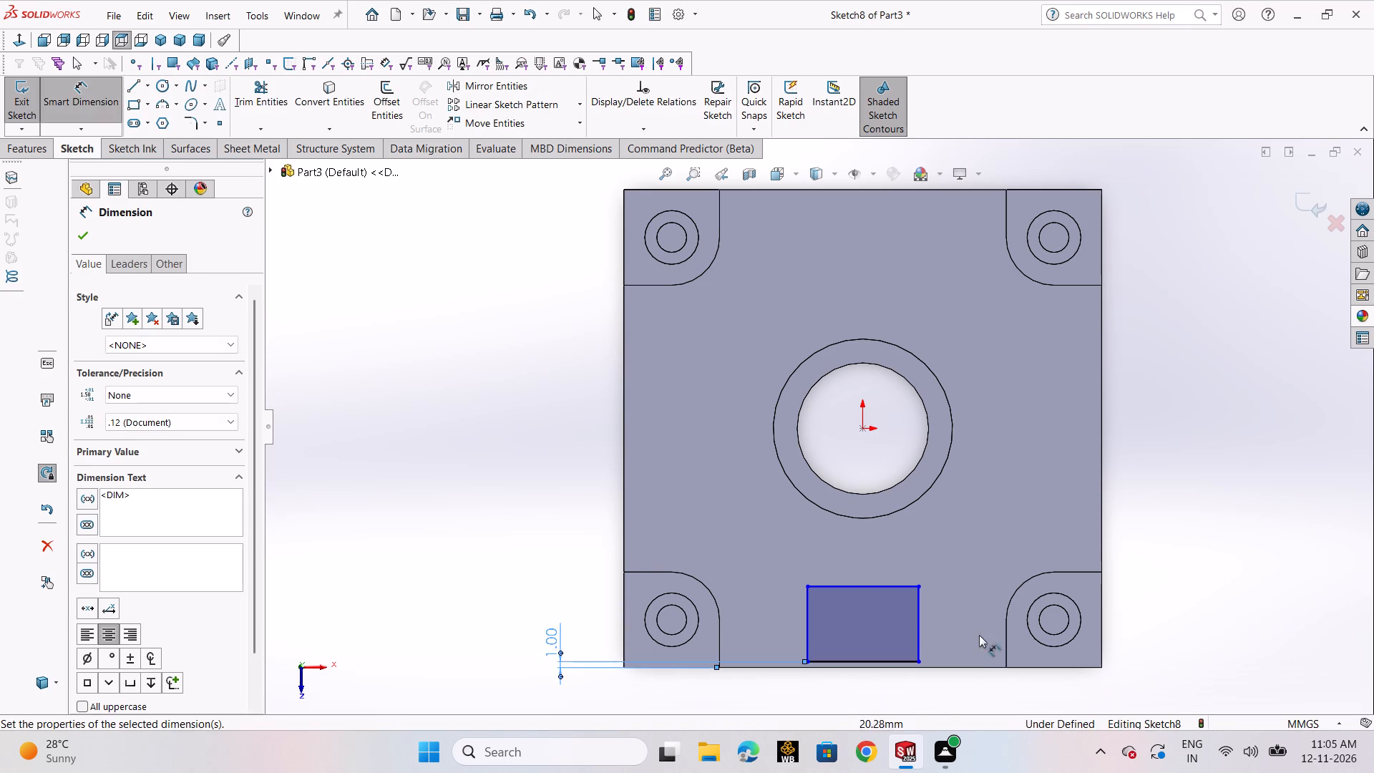
# Dimension the rectangle's right side 1 mm from the straight edge of the lower-right corner recess.
pyautogui.click(922, 624)
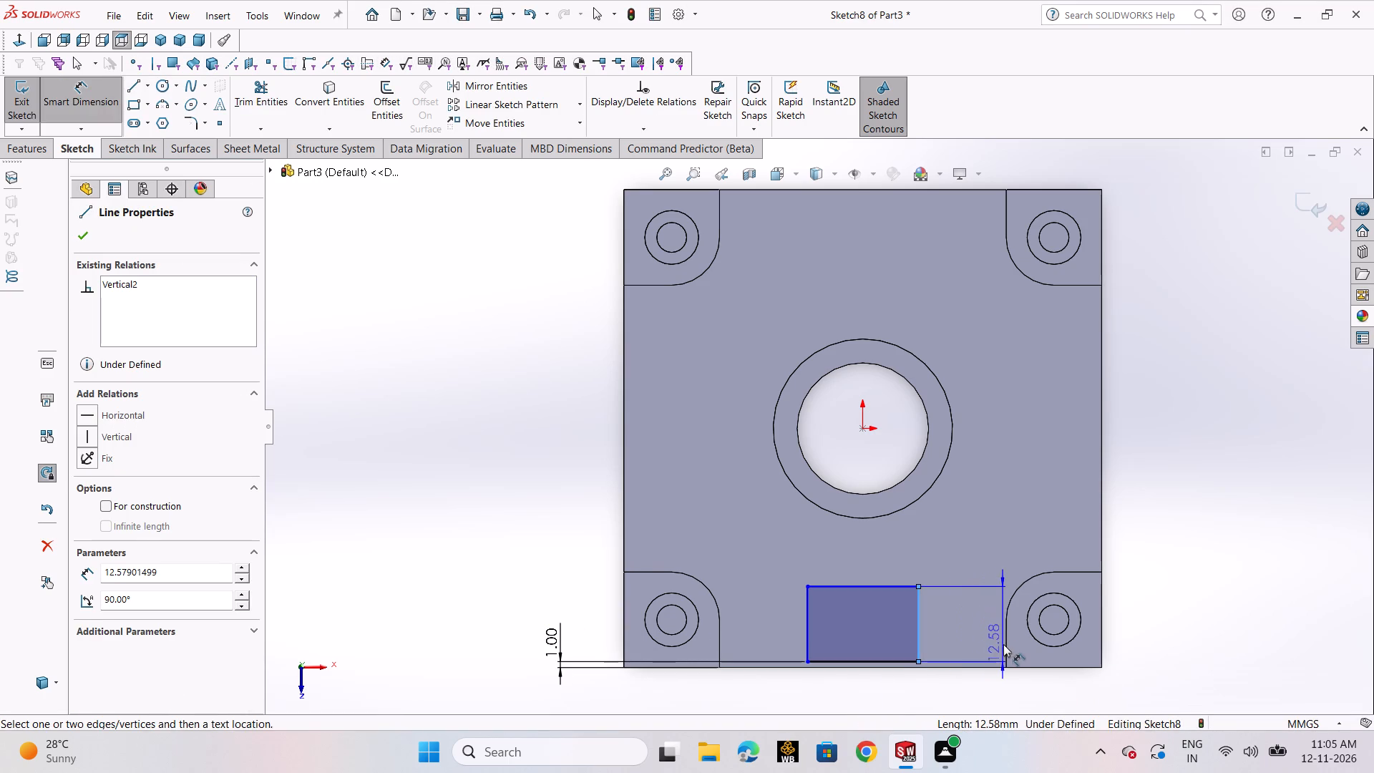
pyautogui.click(1005, 646)
pyautogui.click(989, 595)
pyautogui.press('1')
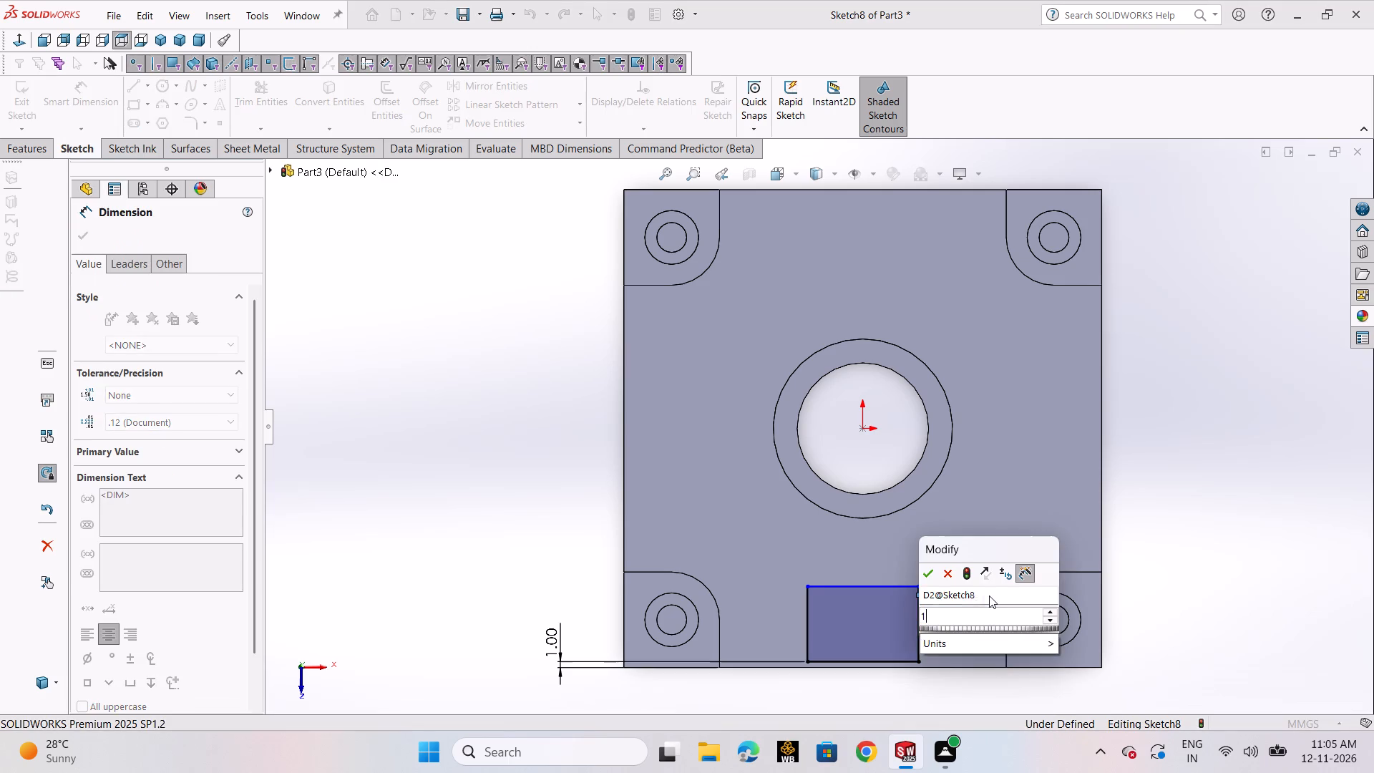
pyautogui.press('Return')
pyautogui.click(535, 405)
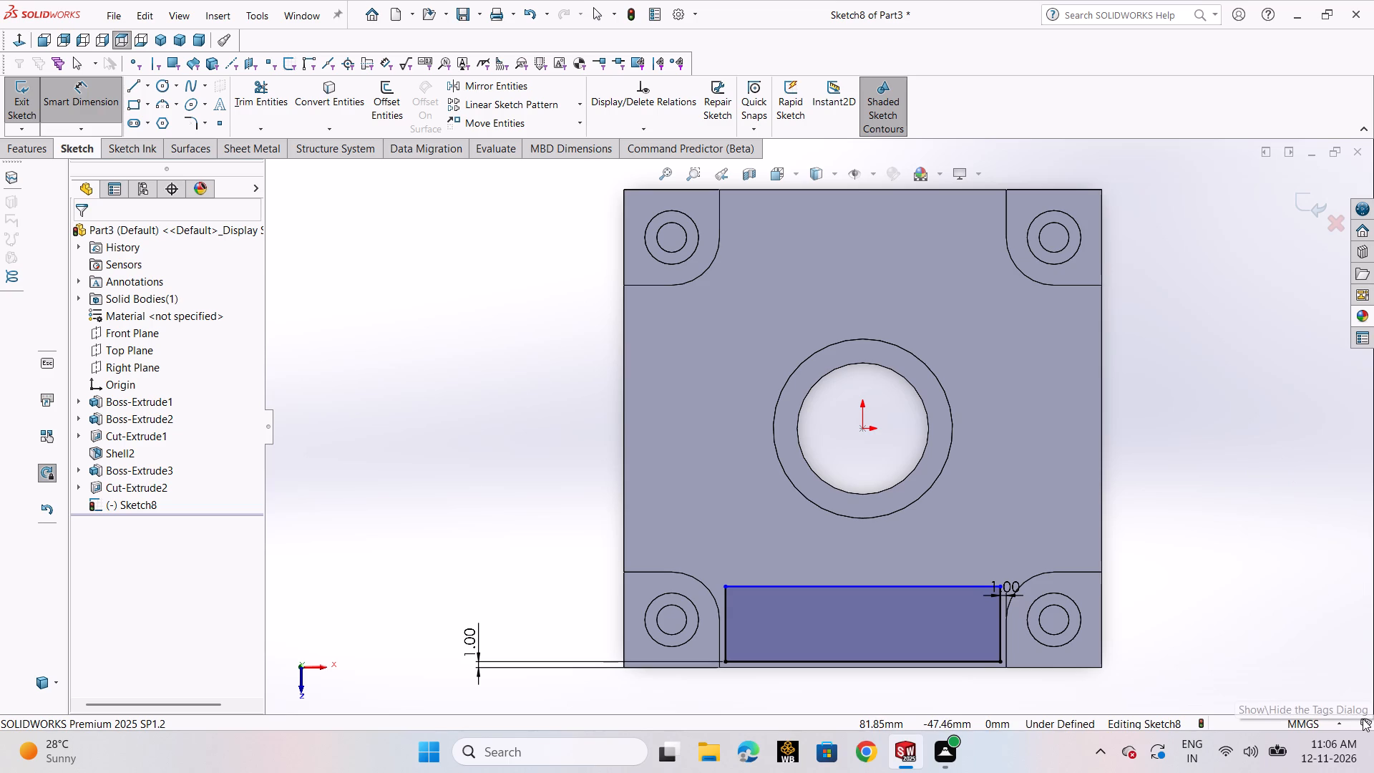
# Offset the central ring's outer circular edge 3 mm outward in the sketch, with the offset dimension added.
pyautogui.scroll(2, 1085, 614)
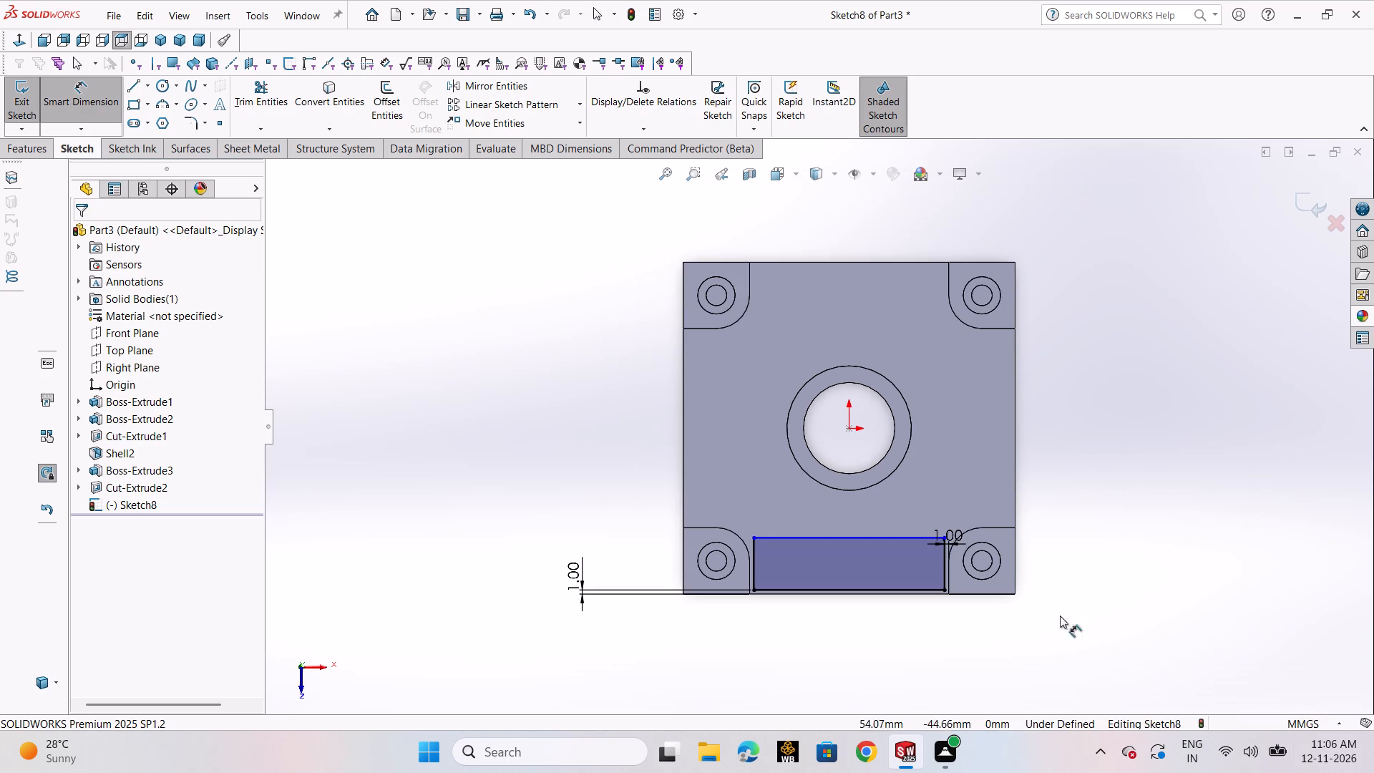
pyautogui.scroll(-2, 990, 574)
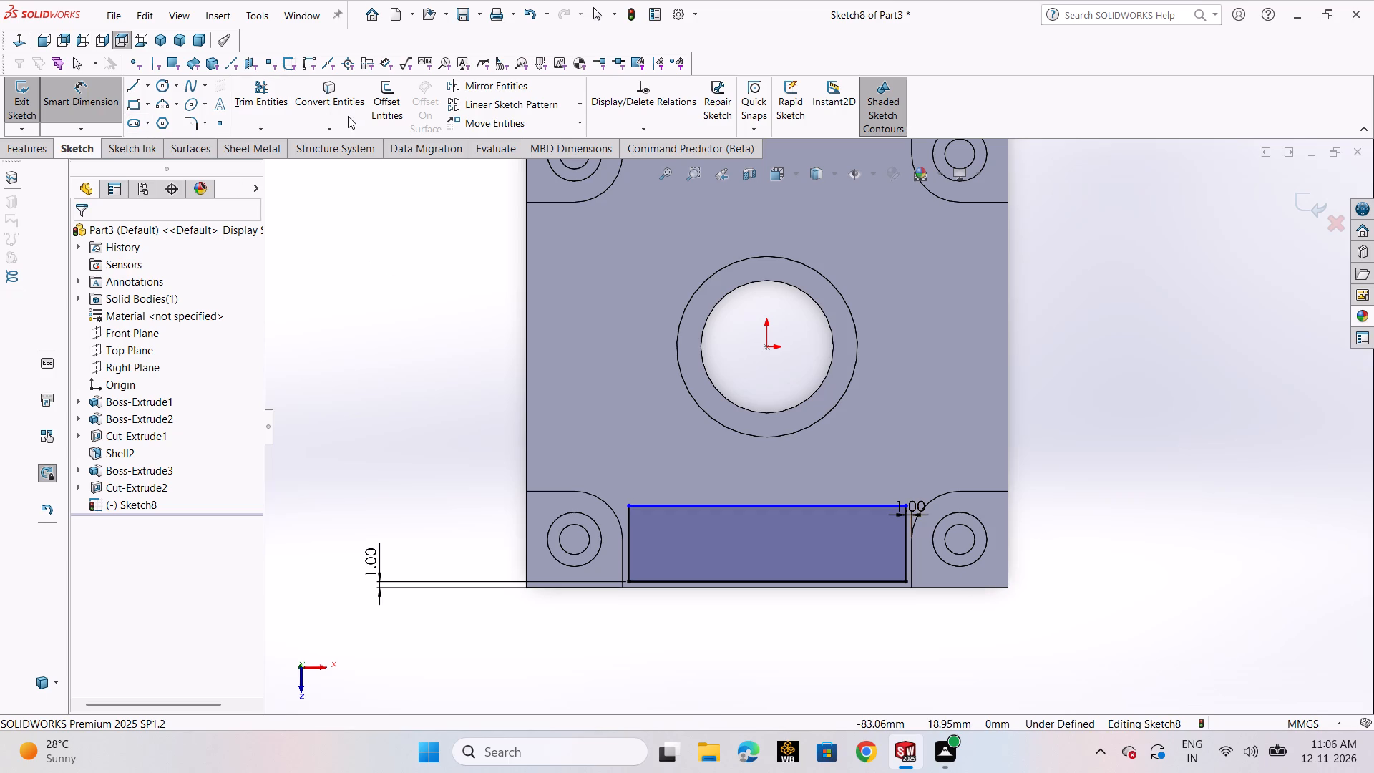
pyautogui.click(384, 107)
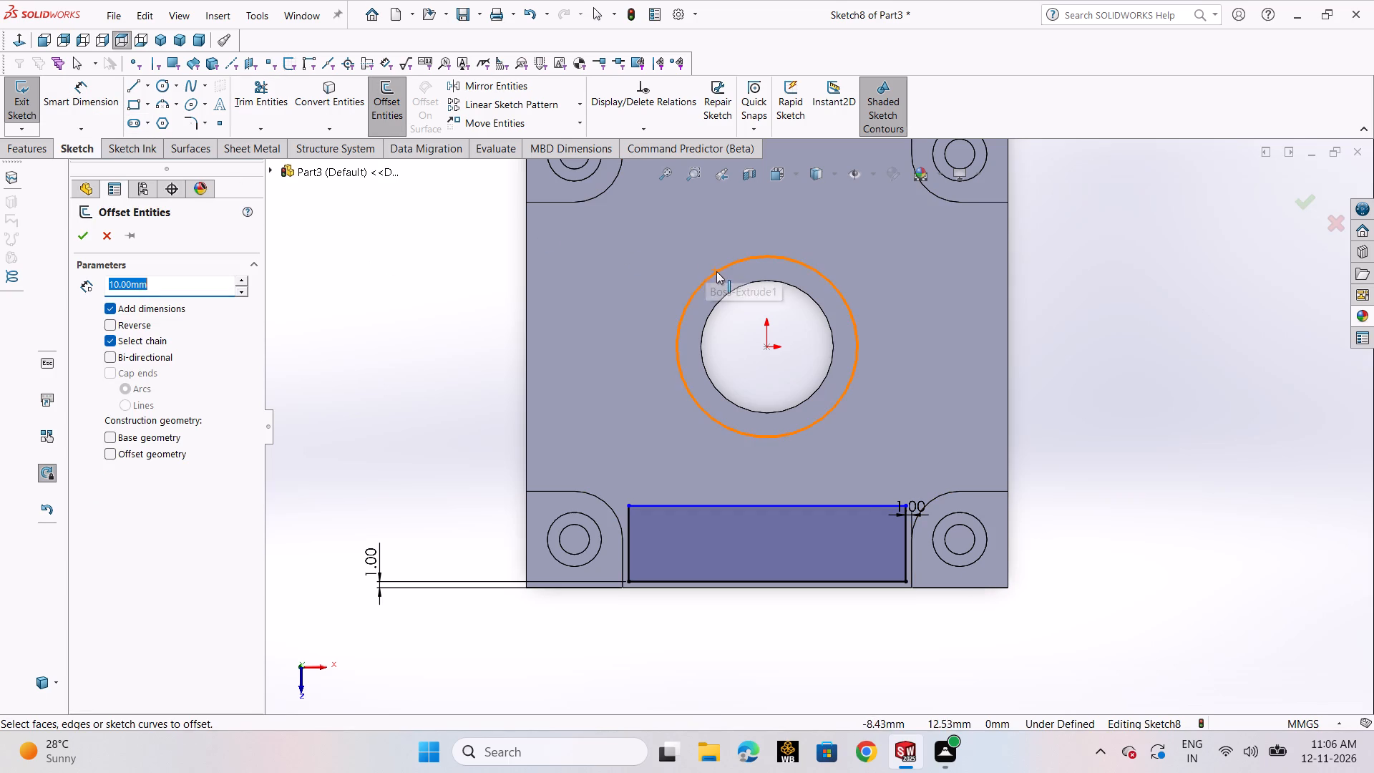
pyautogui.click(716, 271)
pyautogui.doubleClick(179, 286)
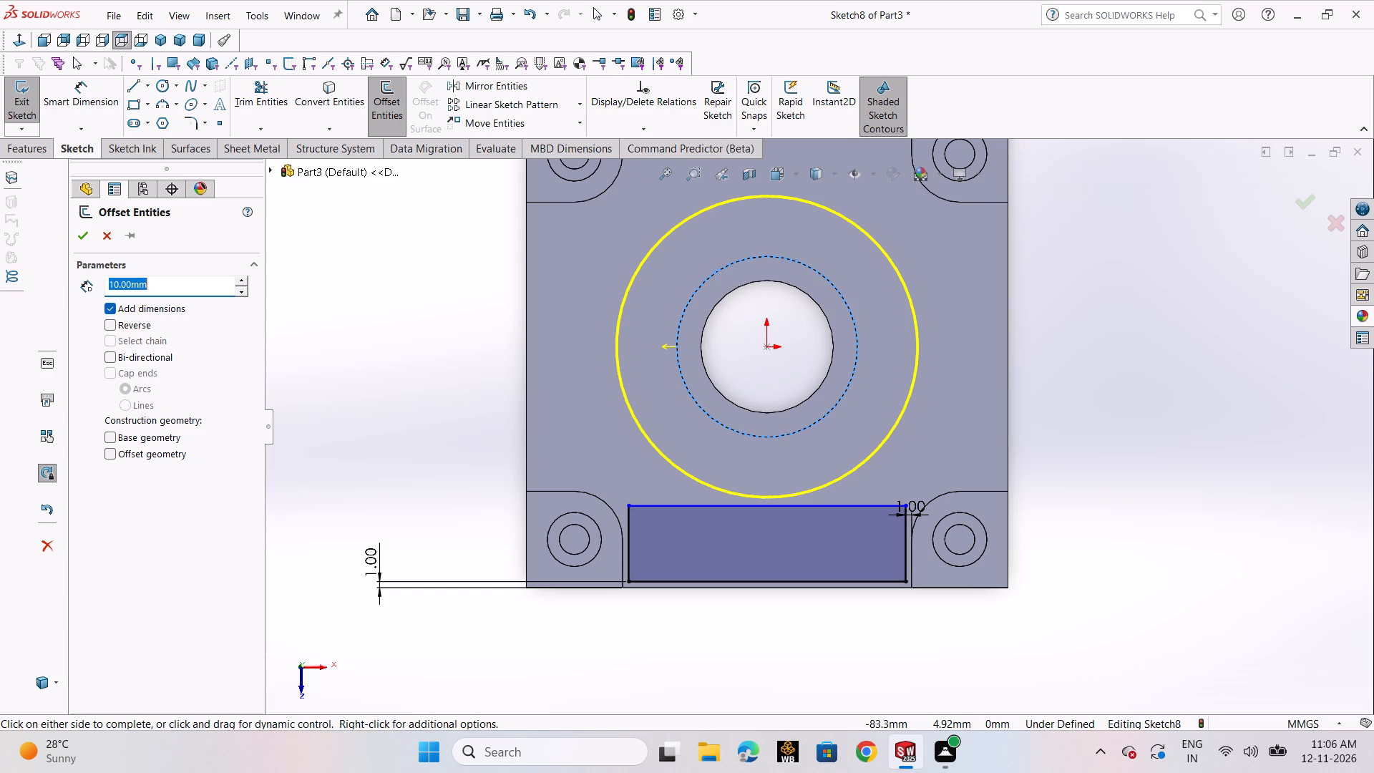
pyautogui.press('1')
pyautogui.press('Return')
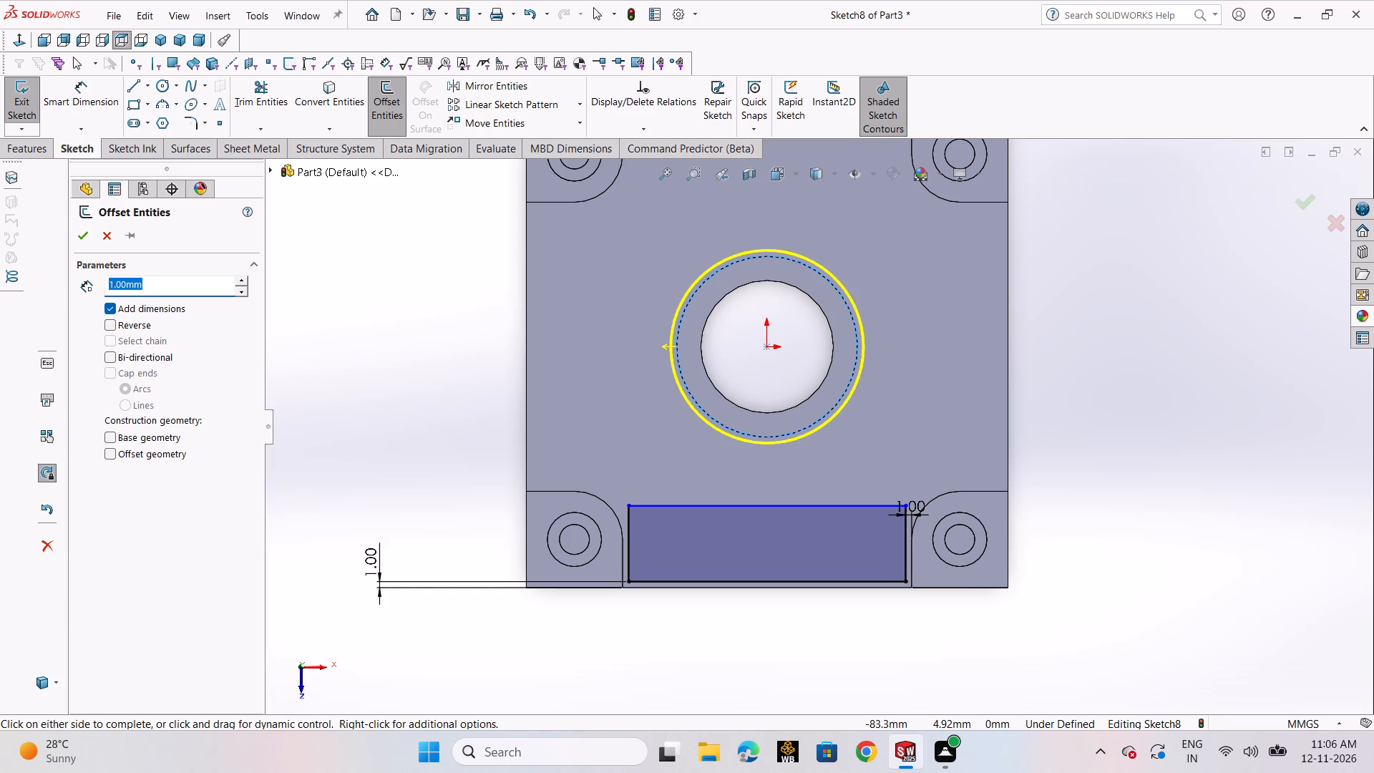
pyautogui.press('2')
pyautogui.press('Return')
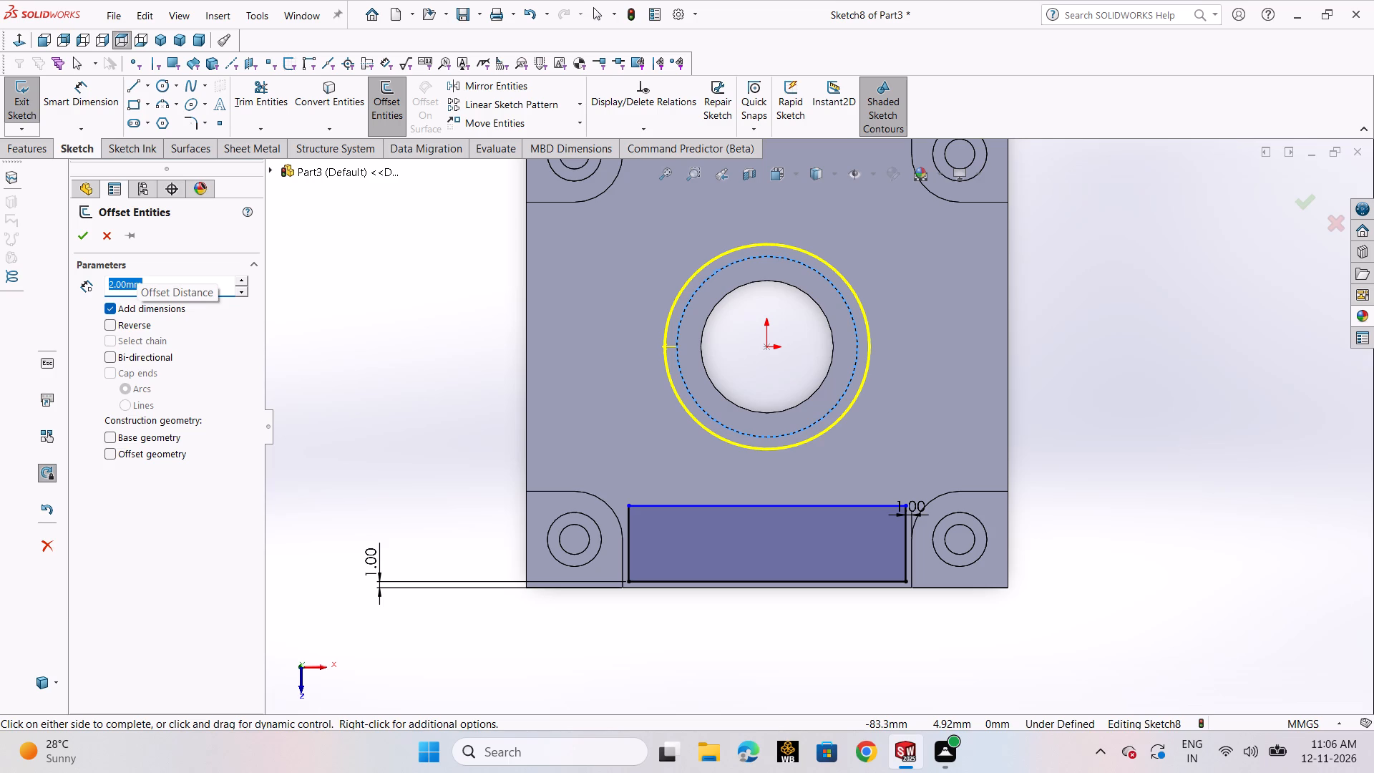
pyautogui.press('3')
pyautogui.press('Return')
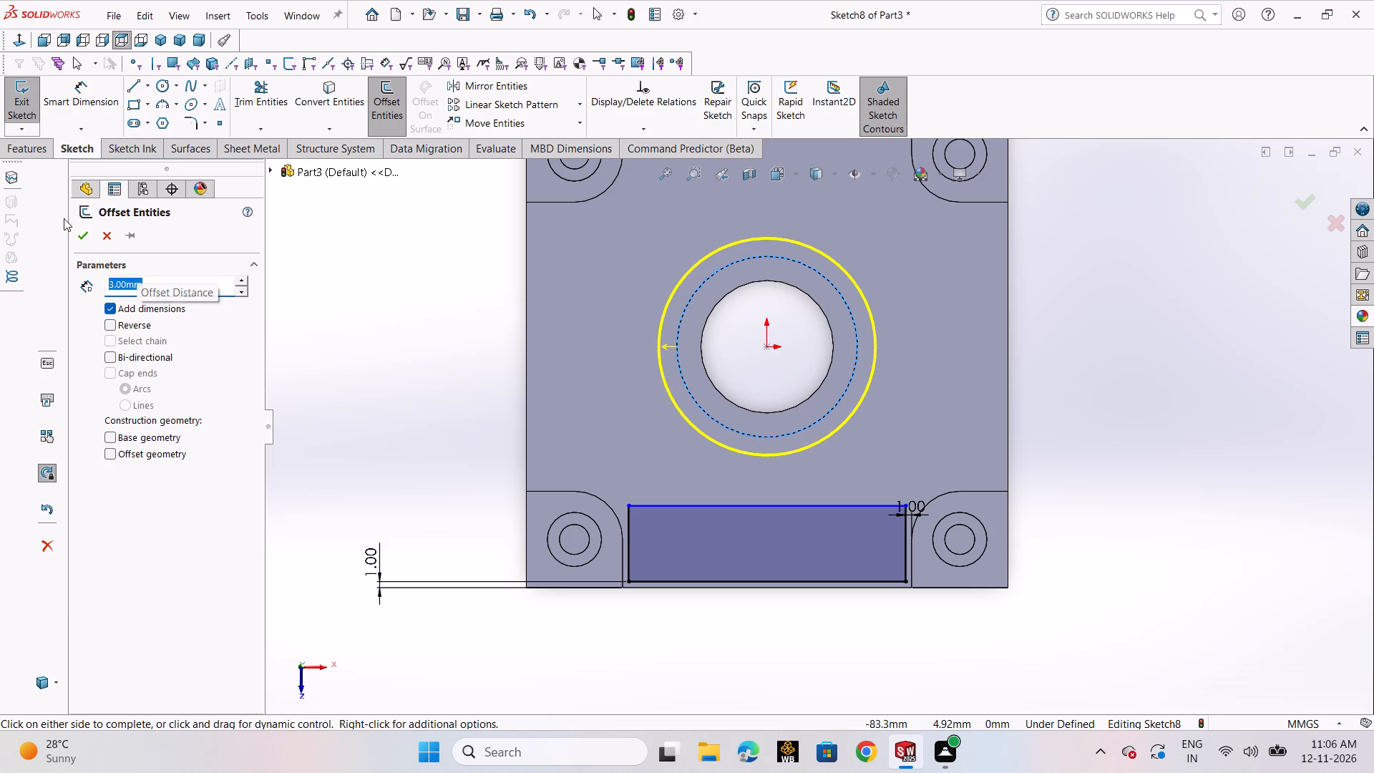
pyautogui.click(78, 238)
pyautogui.click(1103, 355)
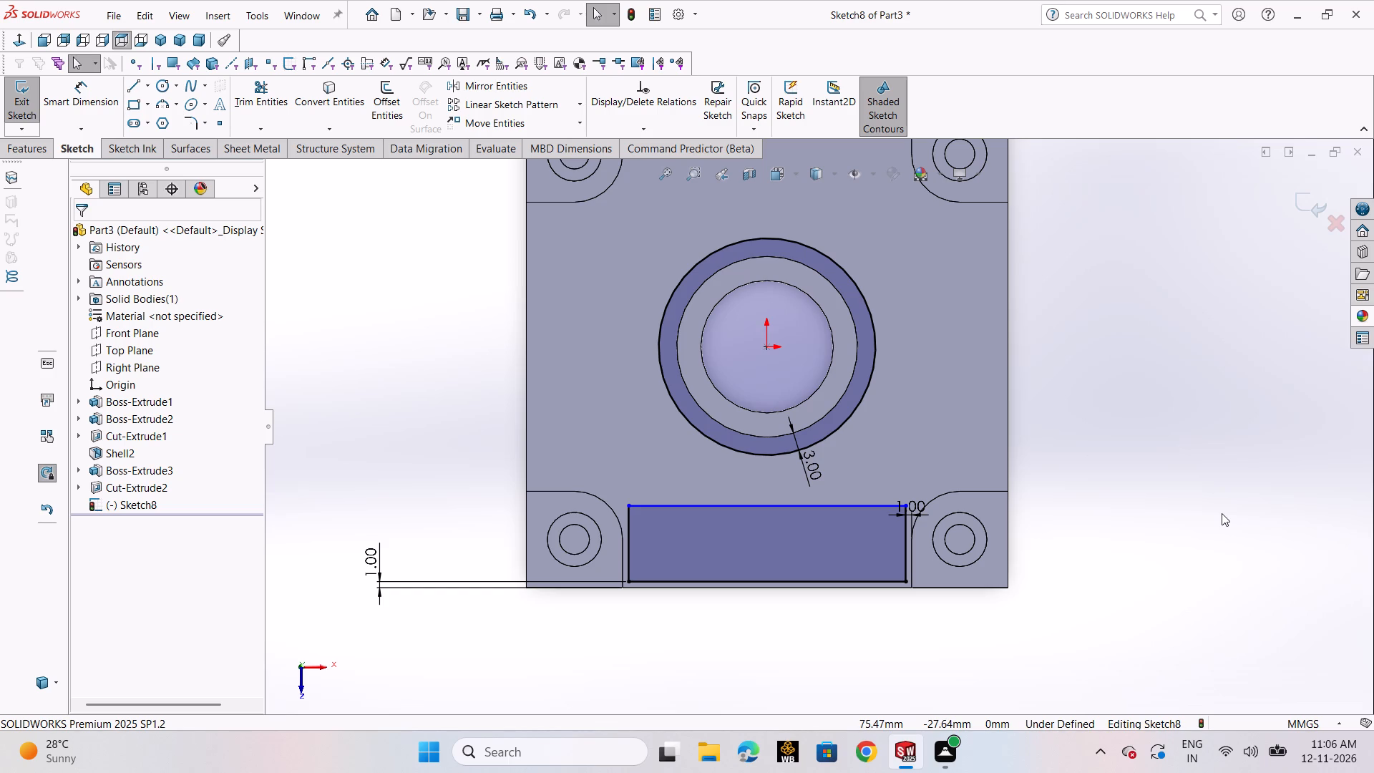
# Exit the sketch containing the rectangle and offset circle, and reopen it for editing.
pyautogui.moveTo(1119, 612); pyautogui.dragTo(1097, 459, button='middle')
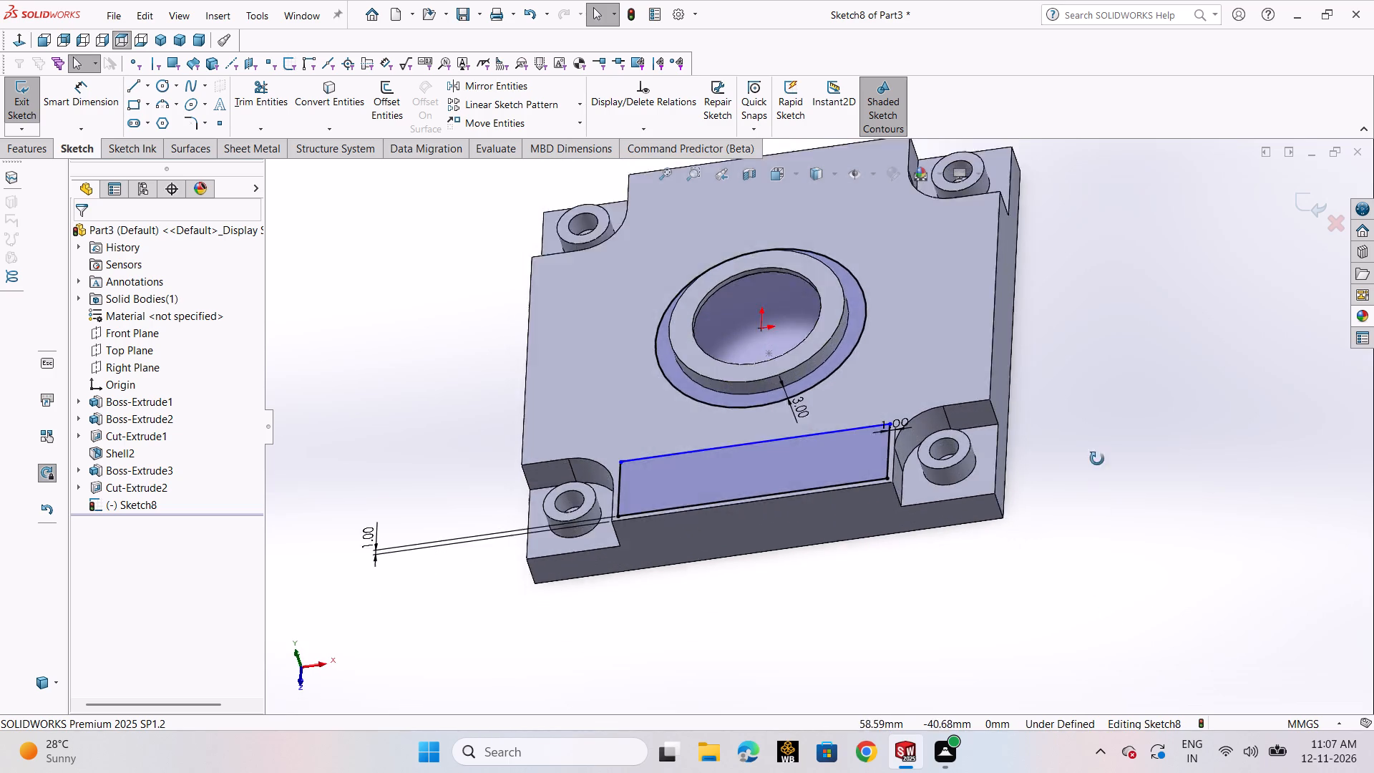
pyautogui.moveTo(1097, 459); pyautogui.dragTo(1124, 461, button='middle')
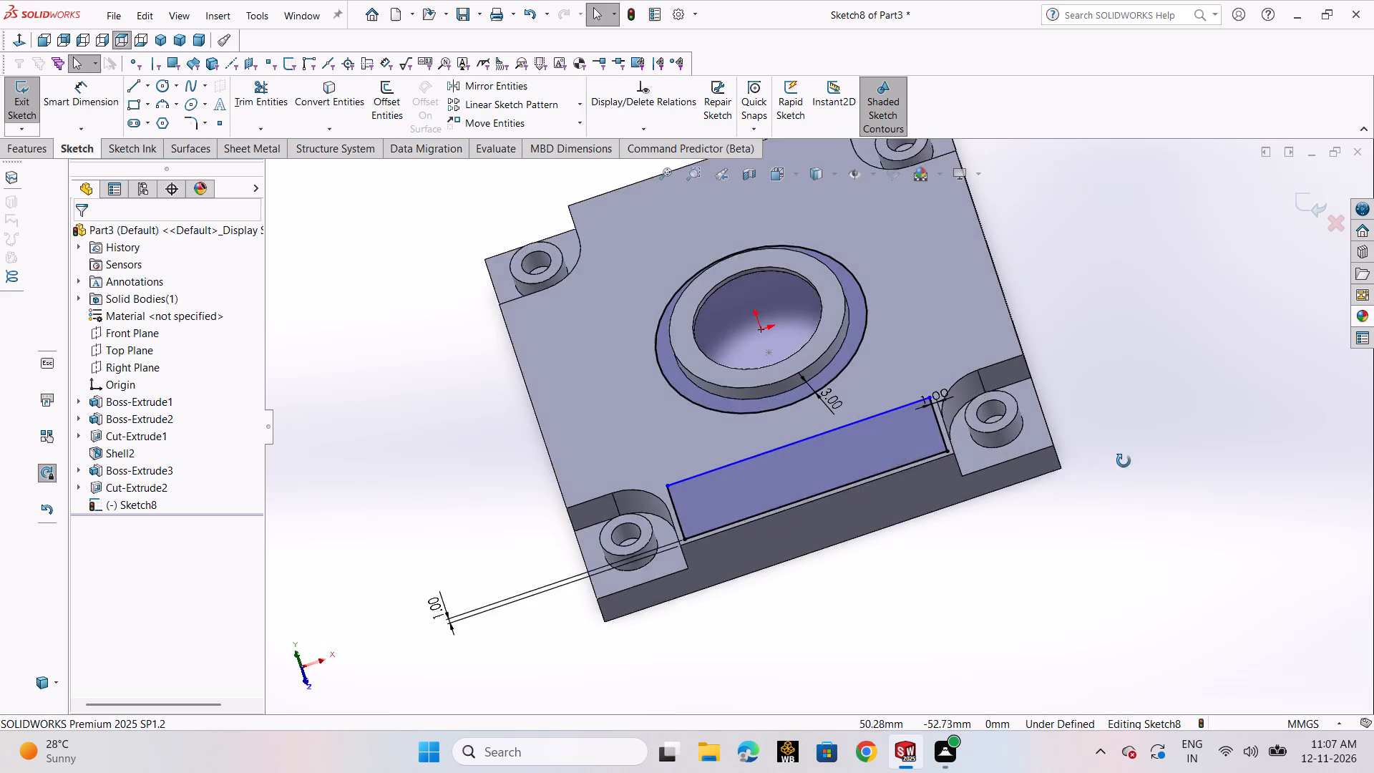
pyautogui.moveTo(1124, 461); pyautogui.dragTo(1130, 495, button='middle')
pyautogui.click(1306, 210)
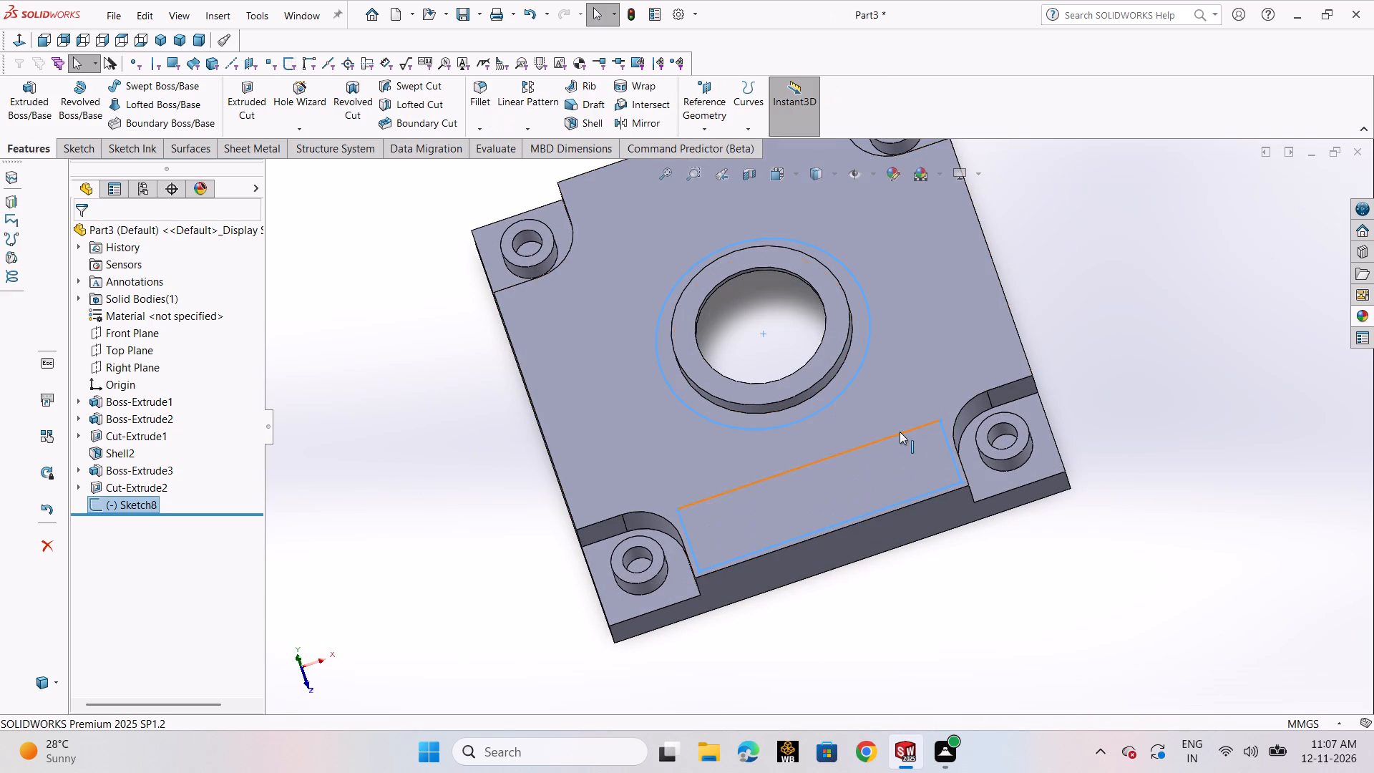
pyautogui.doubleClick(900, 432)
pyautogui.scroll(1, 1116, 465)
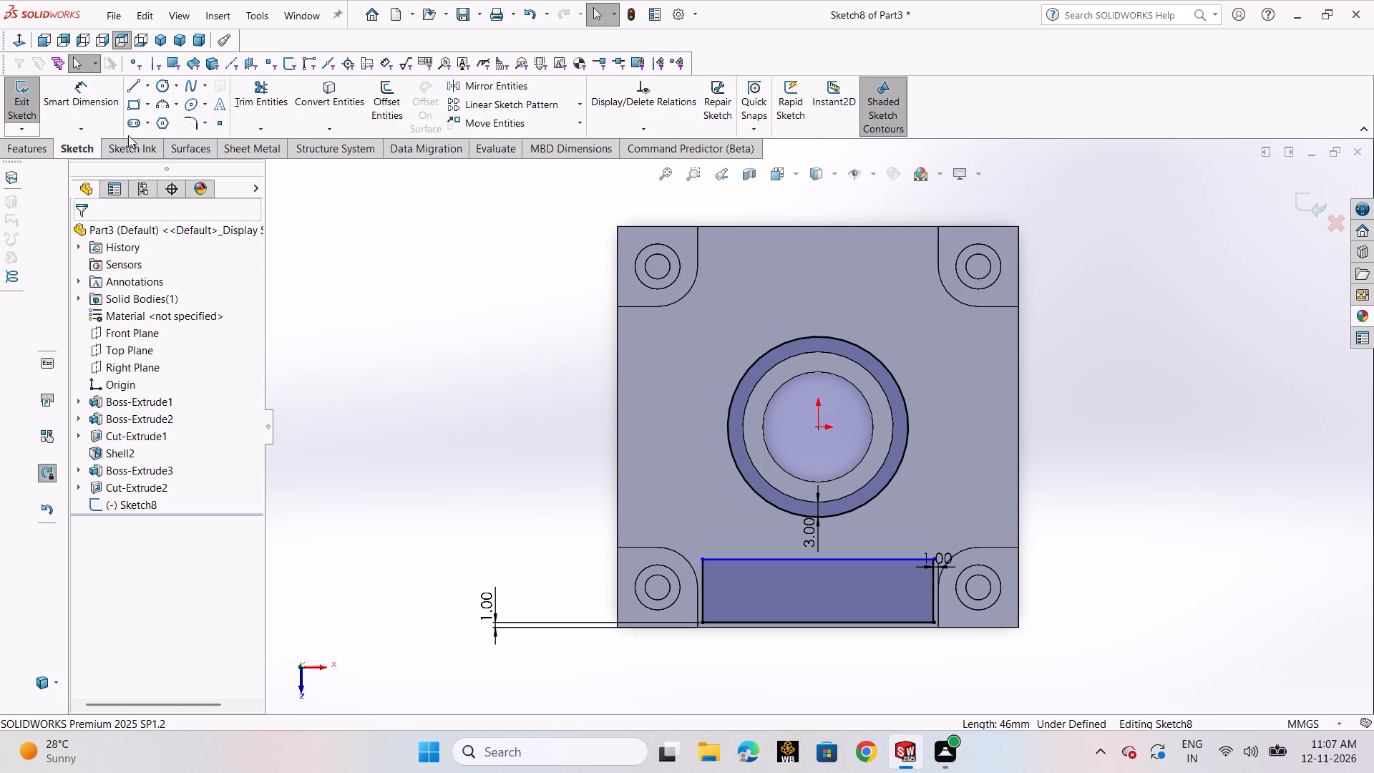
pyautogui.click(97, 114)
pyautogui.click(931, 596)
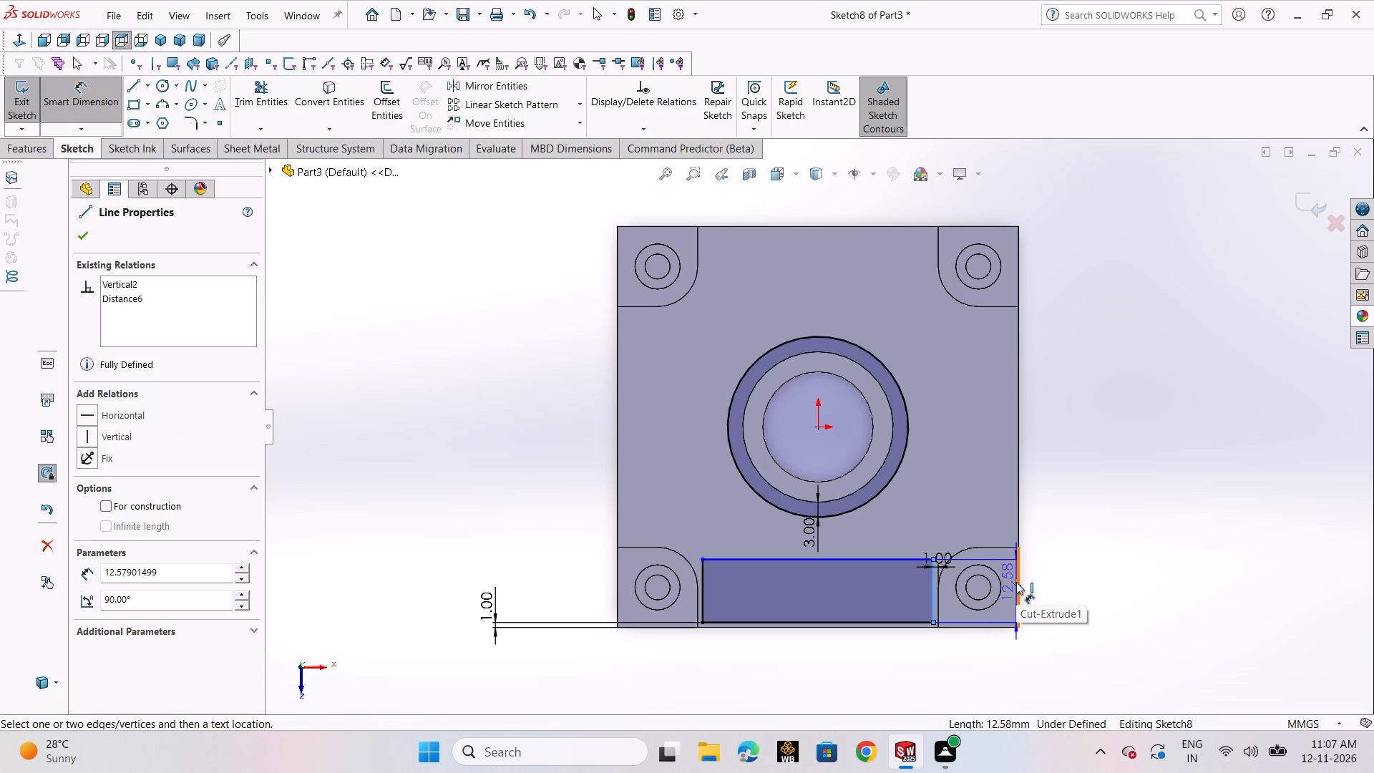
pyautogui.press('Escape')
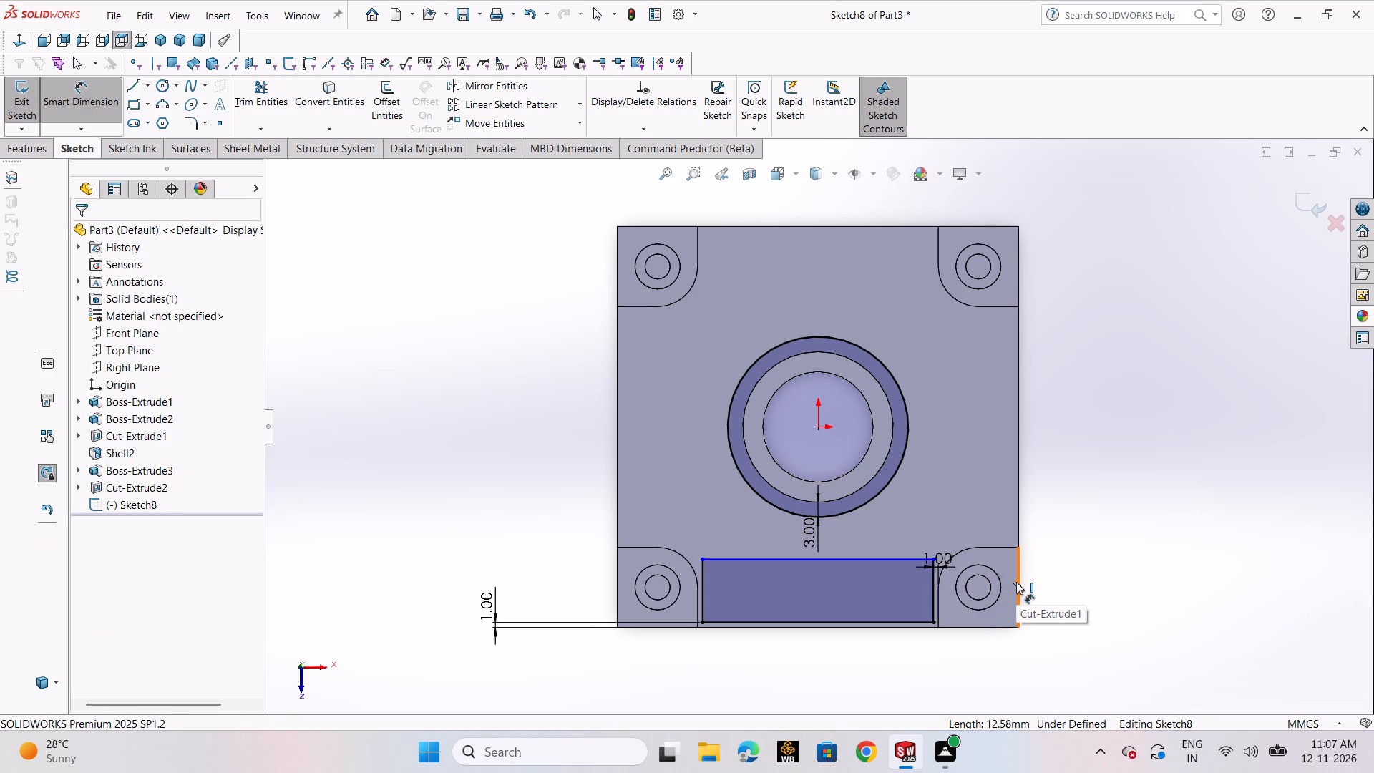
# Sketch a horizontal centerline about 12.2 mm long from the lower-right boss centre across the rectangle's right side.
pyautogui.click(145, 85)
pyautogui.click(146, 122)
pyautogui.scroll(-4, 1011, 601)
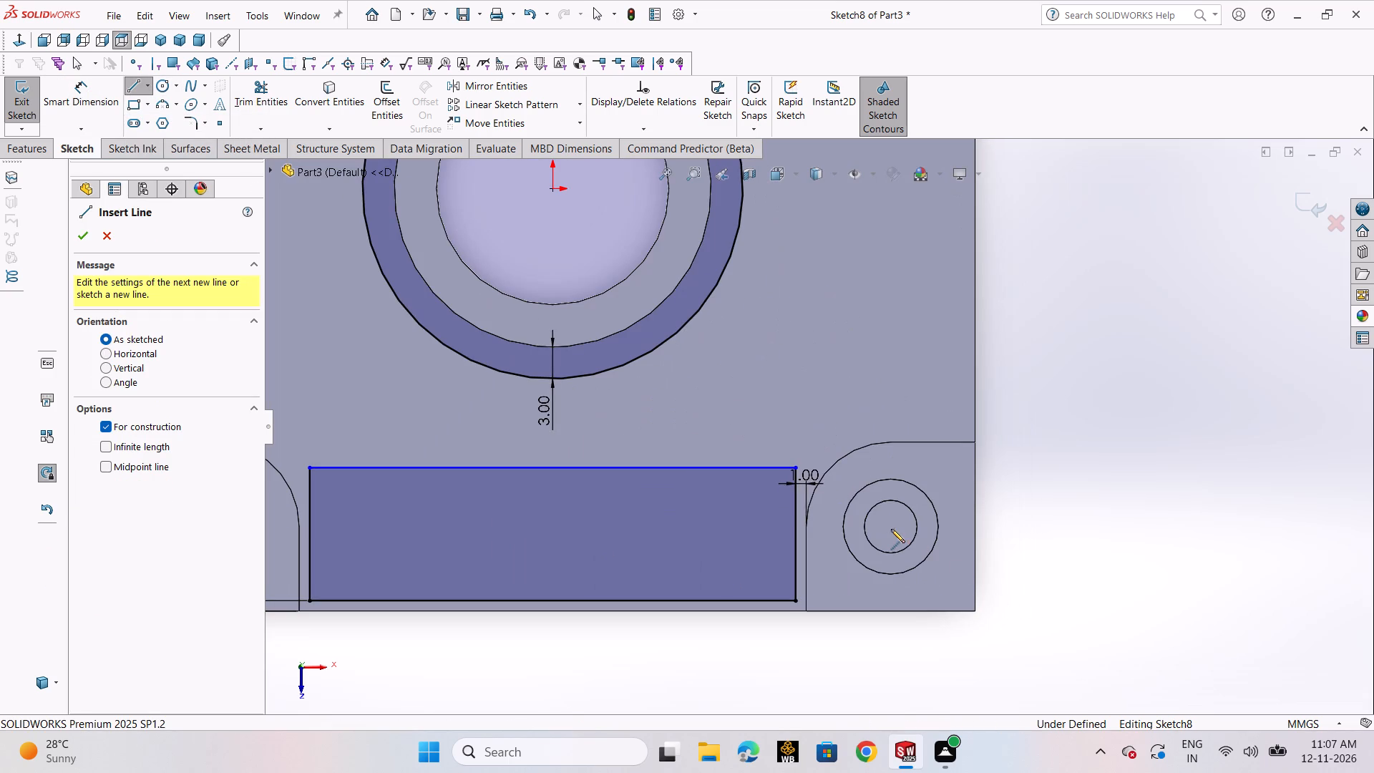
pyautogui.click(891, 528)
pyautogui.click(762, 525)
pyautogui.rightClick(762, 525)
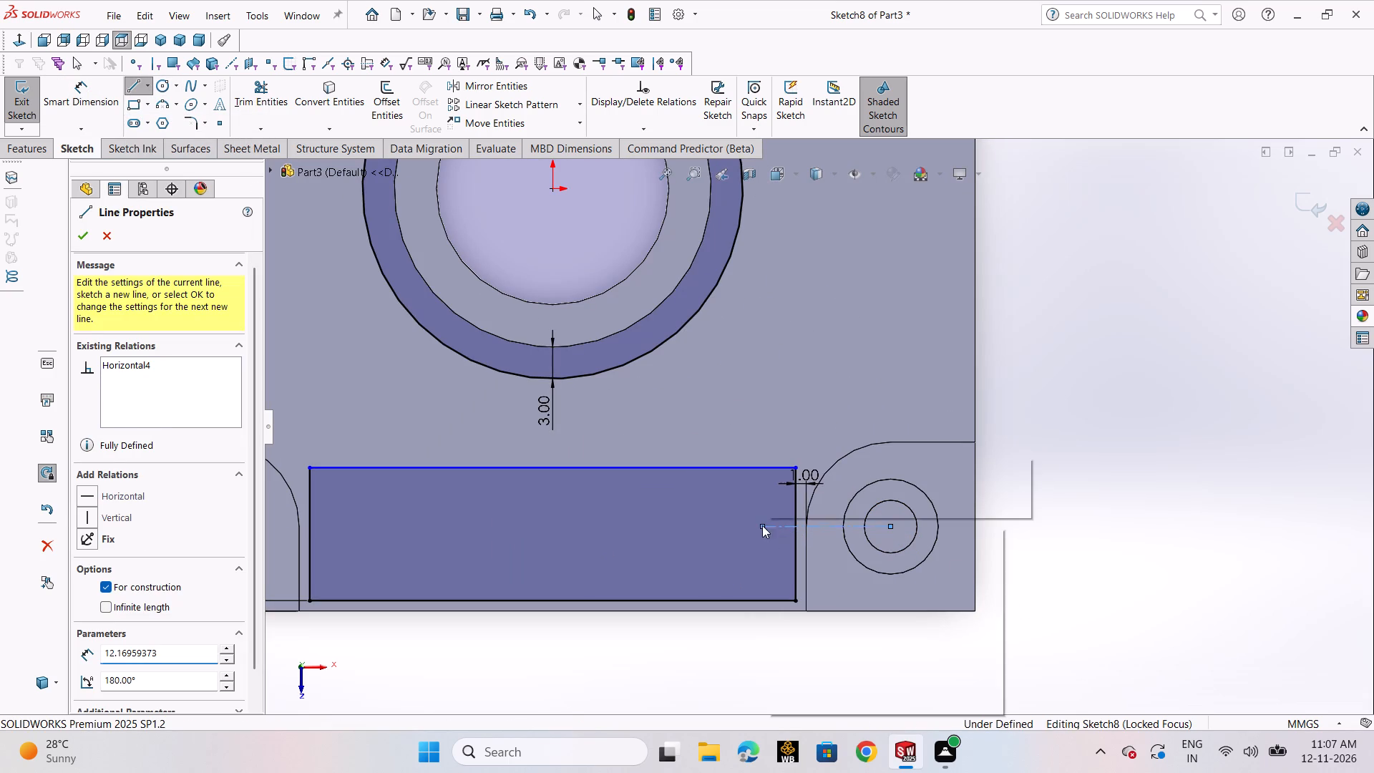
pyautogui.click(793, 533)
# Power-trim the rectangle's upper edge and the part of its right side above the horizontal centerline.
pyautogui.scroll(2, 837, 443)
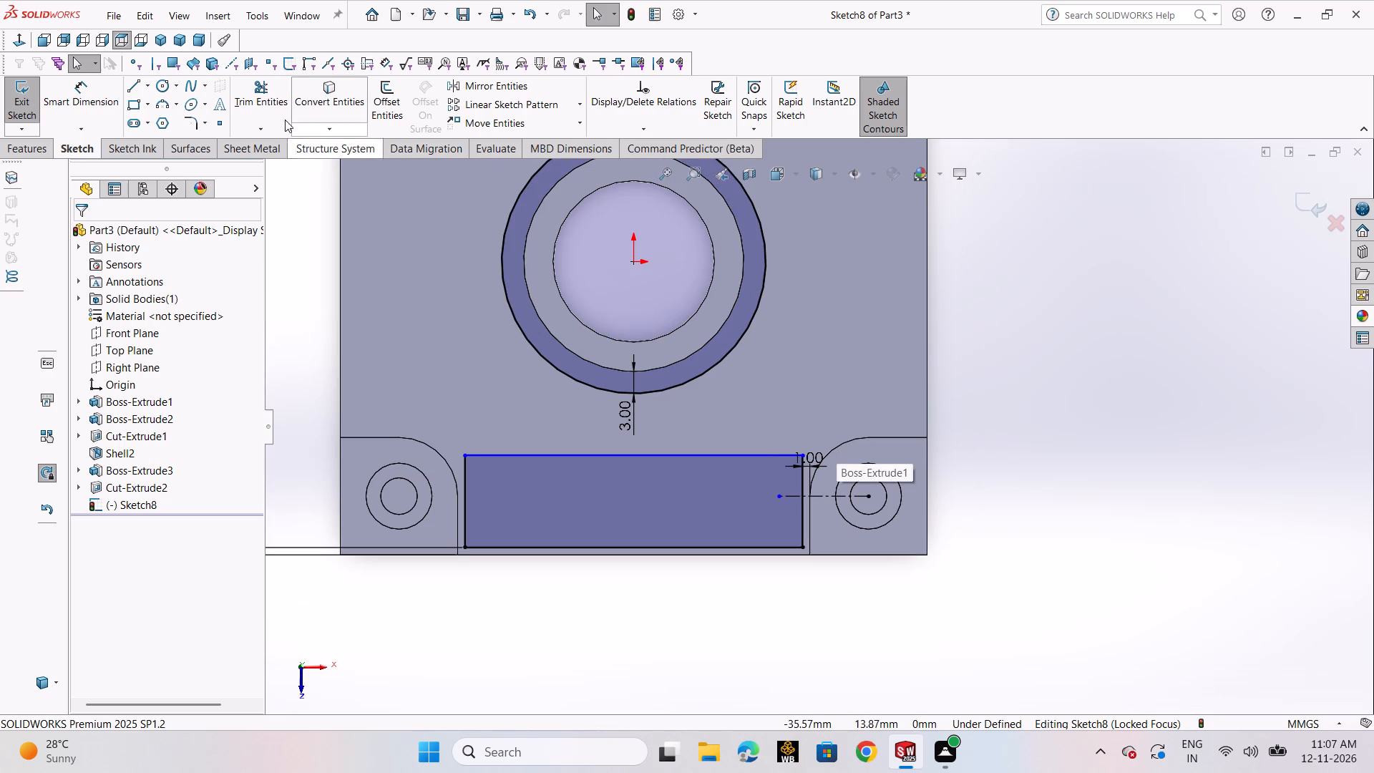
pyautogui.click(262, 96)
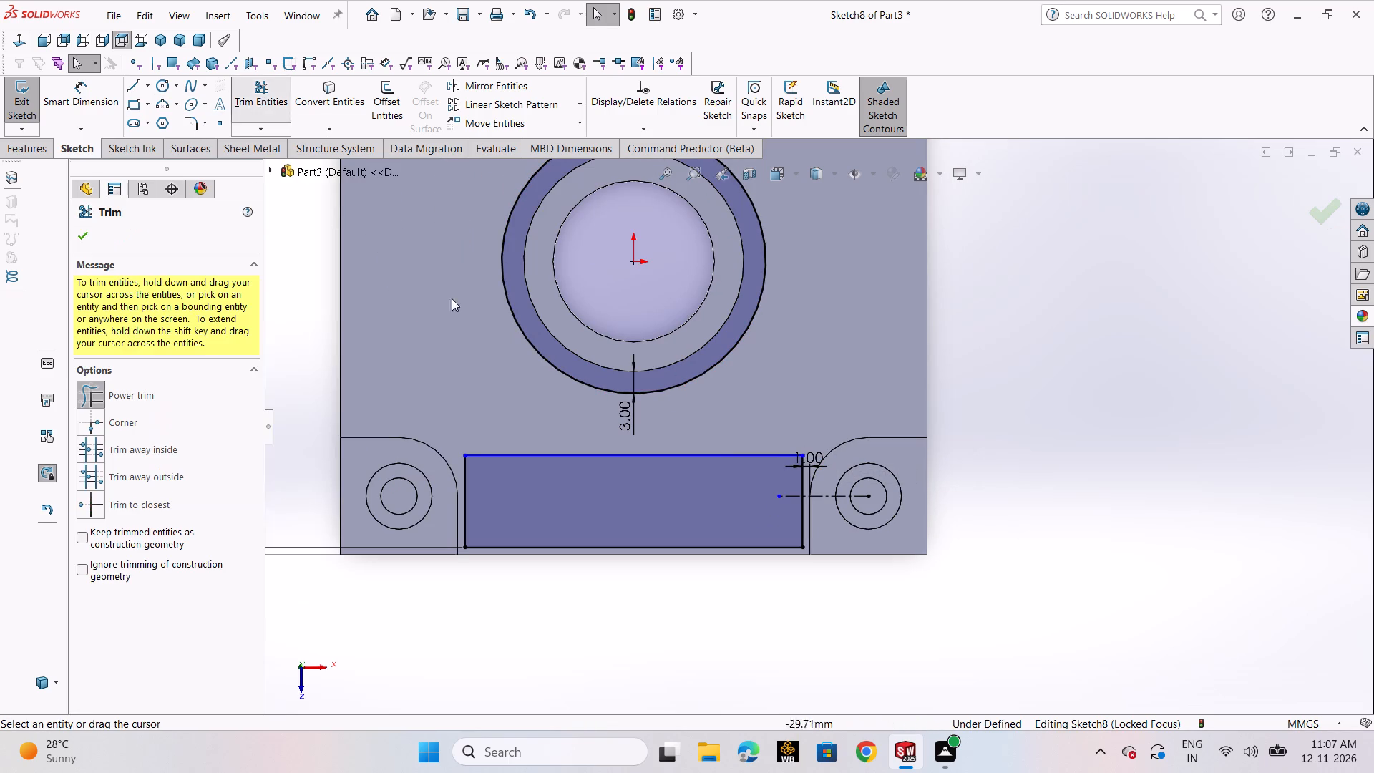
pyautogui.moveTo(782, 435); pyautogui.dragTo(807, 467)
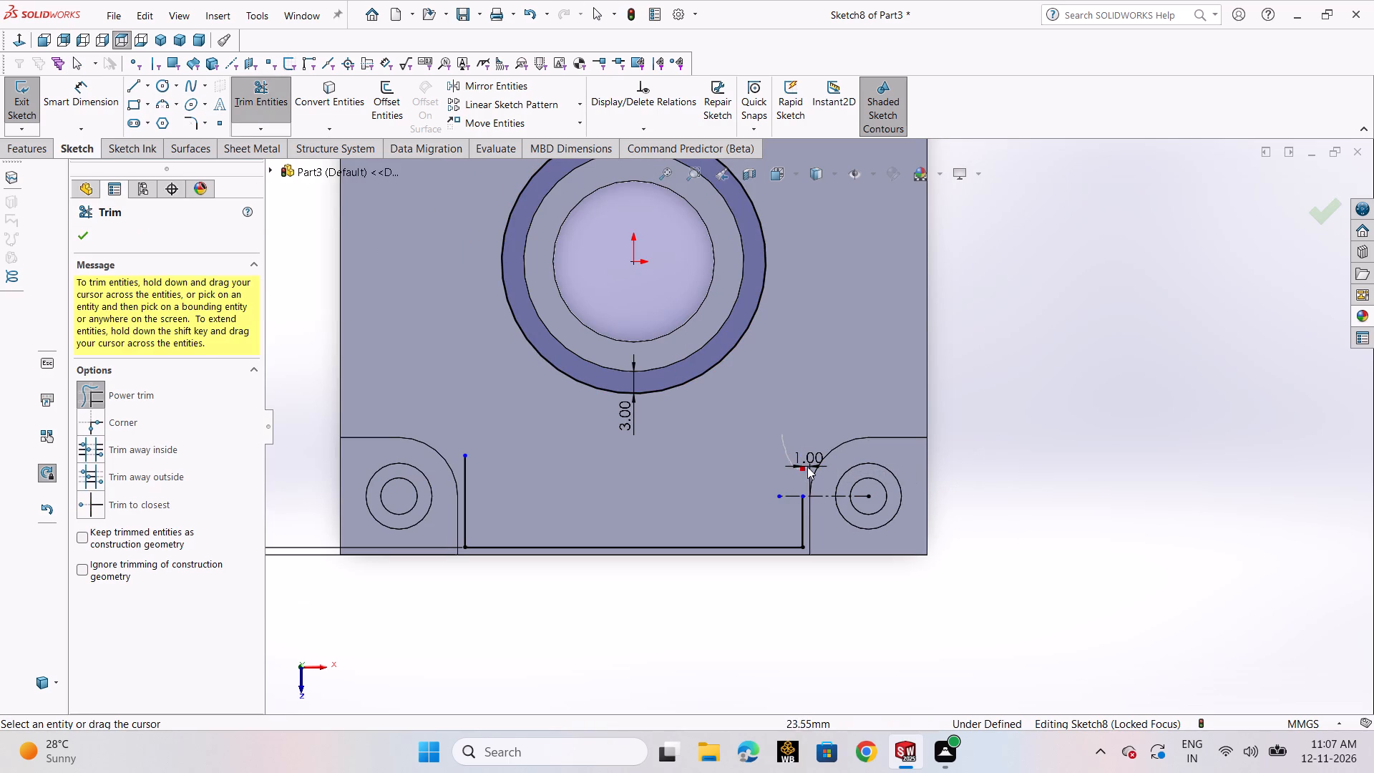
pyautogui.moveTo(807, 467); pyautogui.dragTo(808, 466)
pyautogui.click(77, 239)
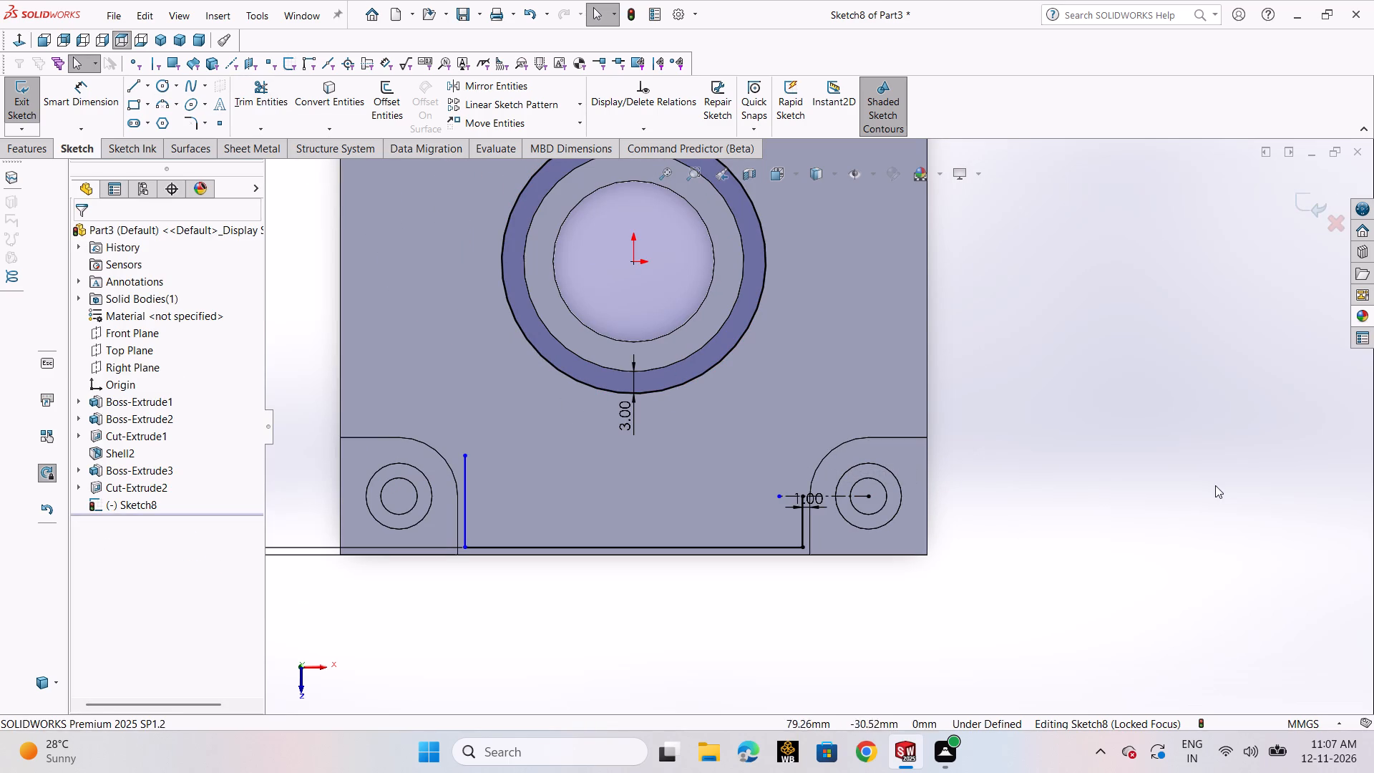
pyautogui.click(1215, 485)
# Sketch a diagonal line about 33.5 mm long from the top of the trimmed right side up into the ring's opening.
pyautogui.scroll(-3, 918, 502)
pyautogui.scroll(2, 895, 504)
pyautogui.scroll(1, 847, 460)
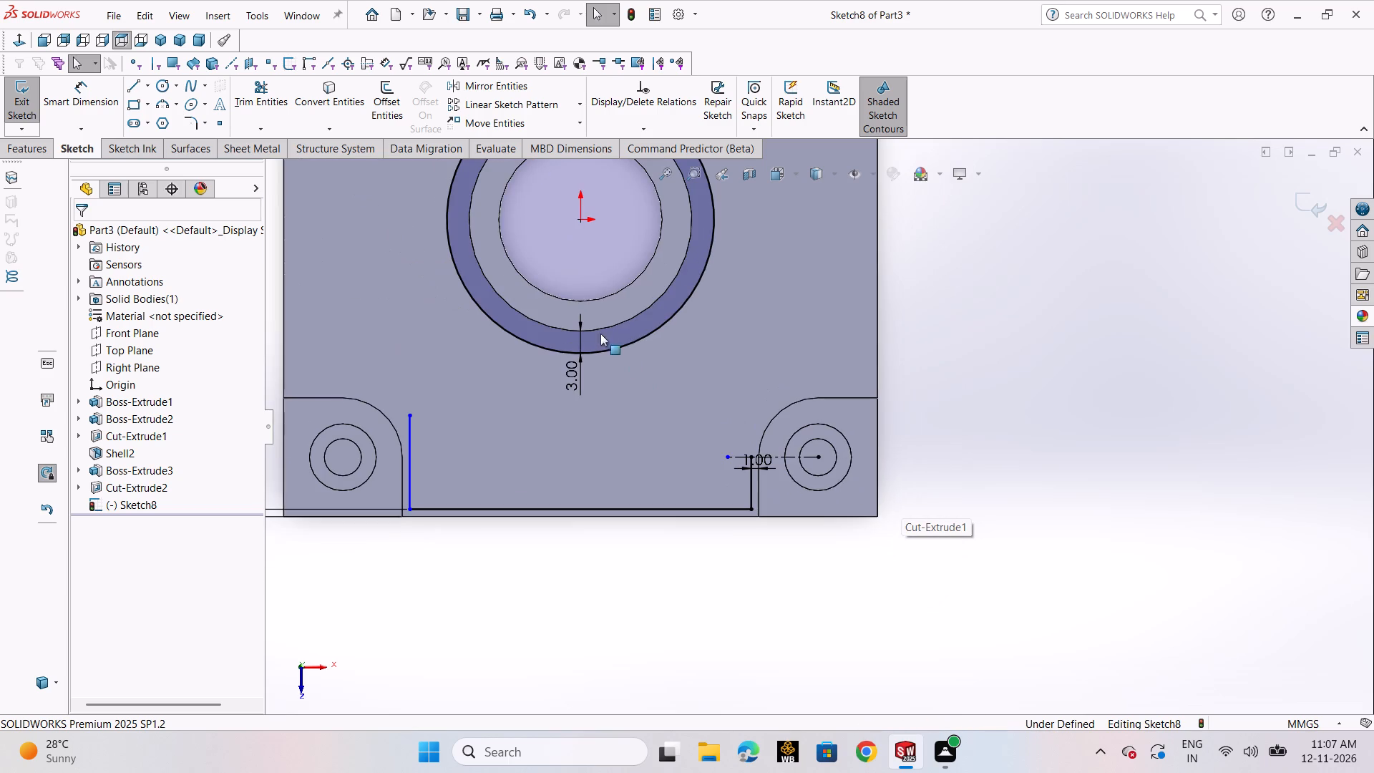
pyautogui.click(149, 87)
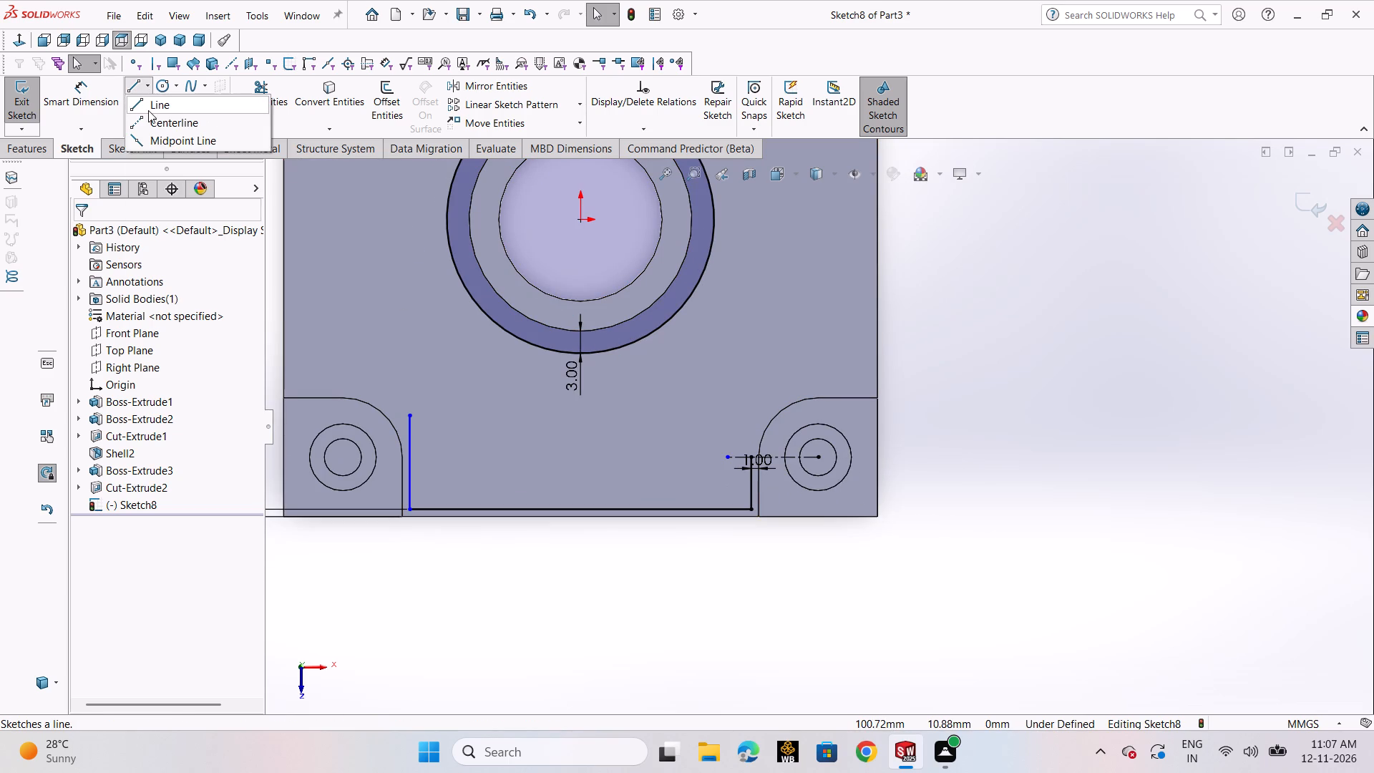
pyautogui.click(149, 106)
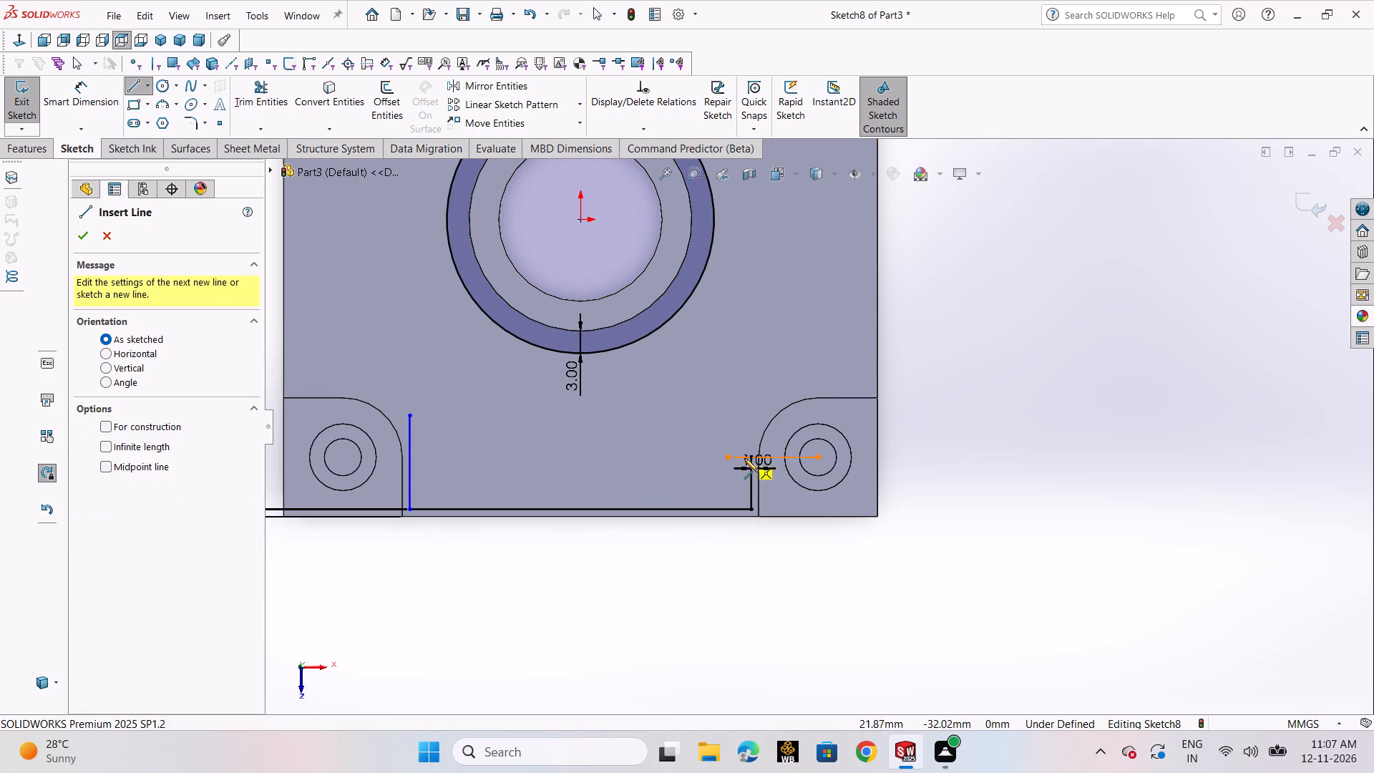
pyautogui.click(749, 458)
pyautogui.click(600, 260)
pyautogui.rightClick(600, 260)
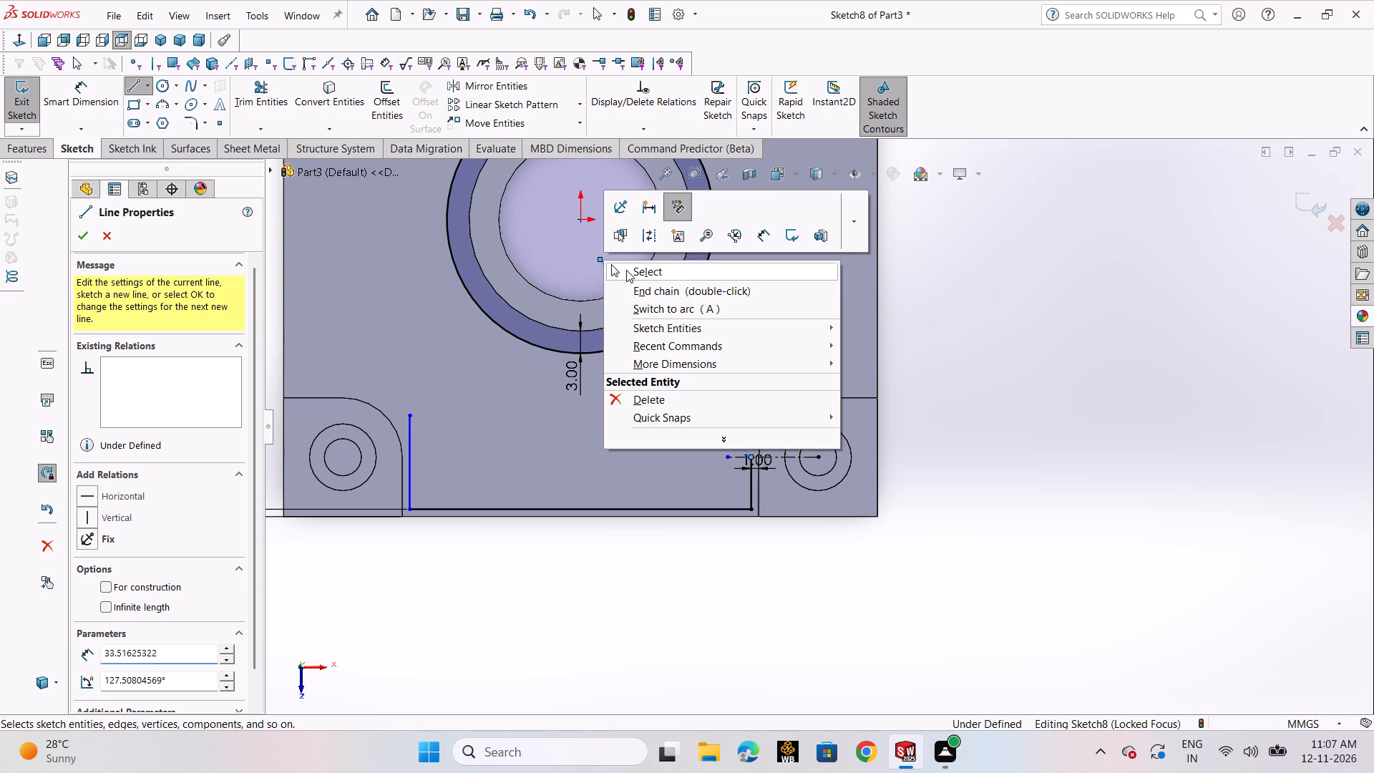
pyautogui.click(699, 279)
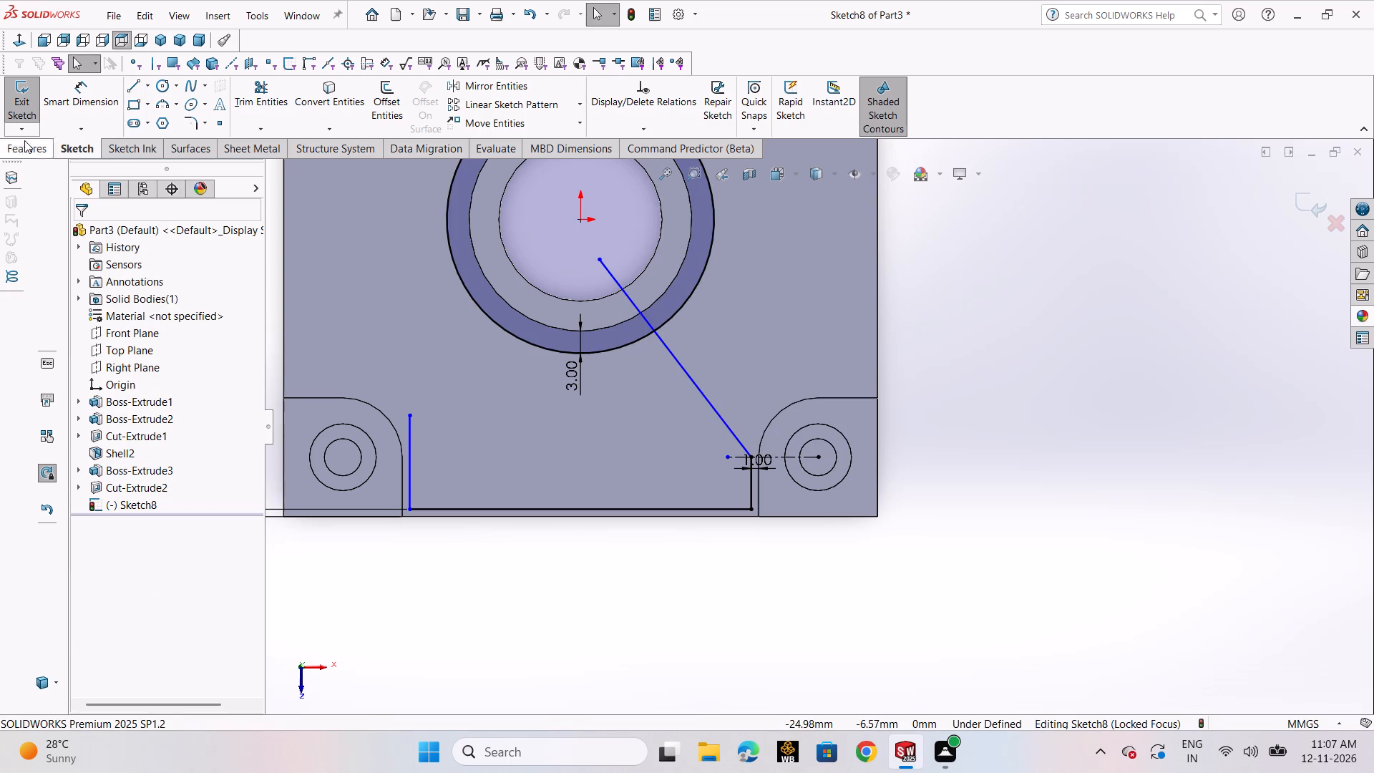
pyautogui.click(89, 128)
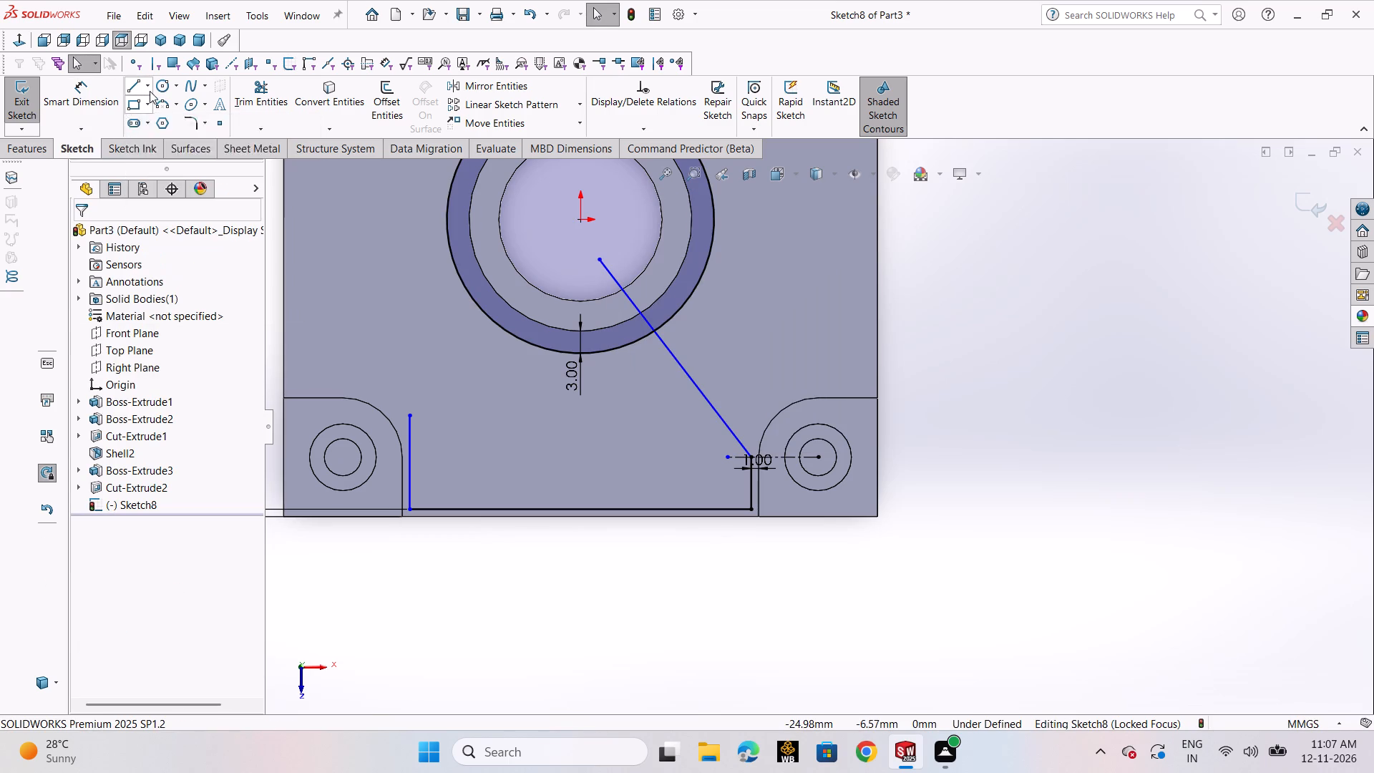
# Sketch a vertical centerline about 35.1 mm long from the midpoint of the profile's lower edge towards the origin.
pyautogui.click(150, 90)
pyautogui.click(151, 89)
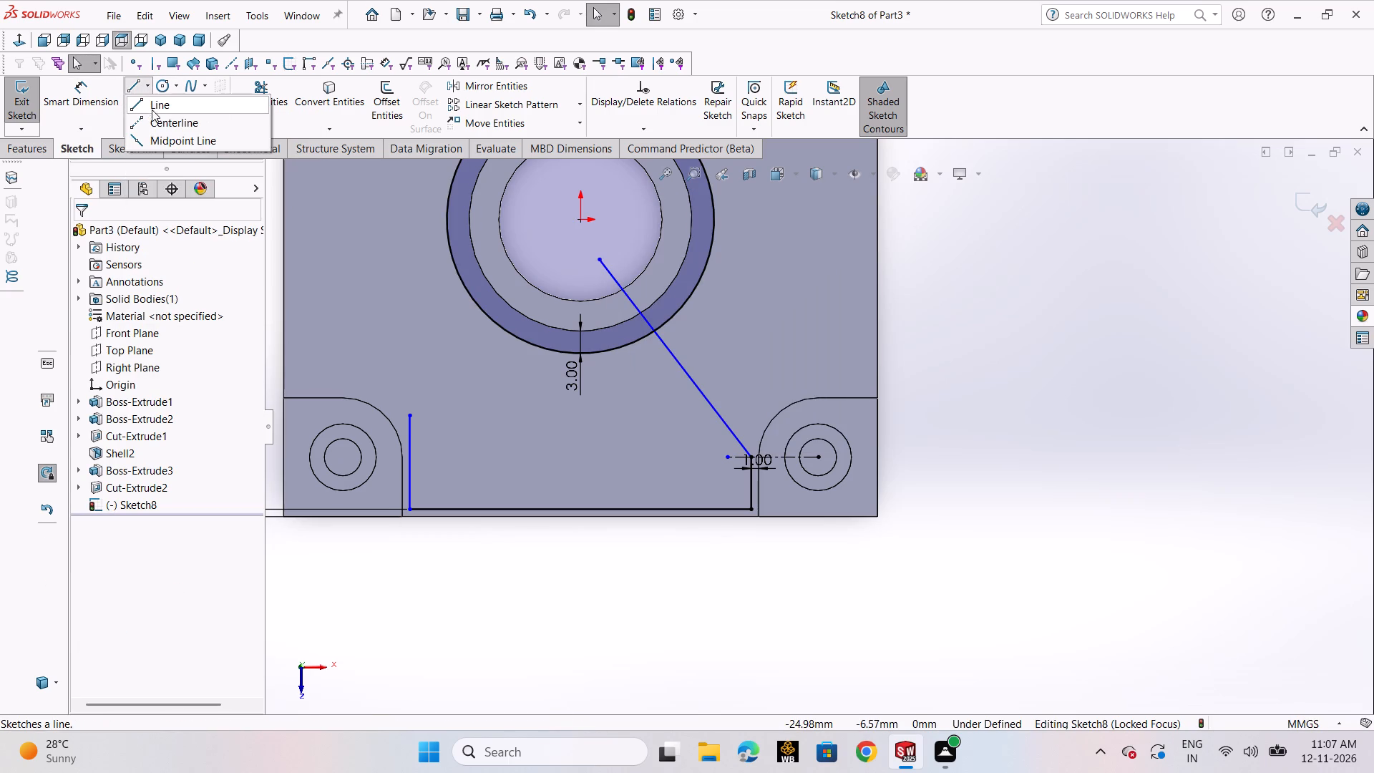
pyautogui.click(153, 117)
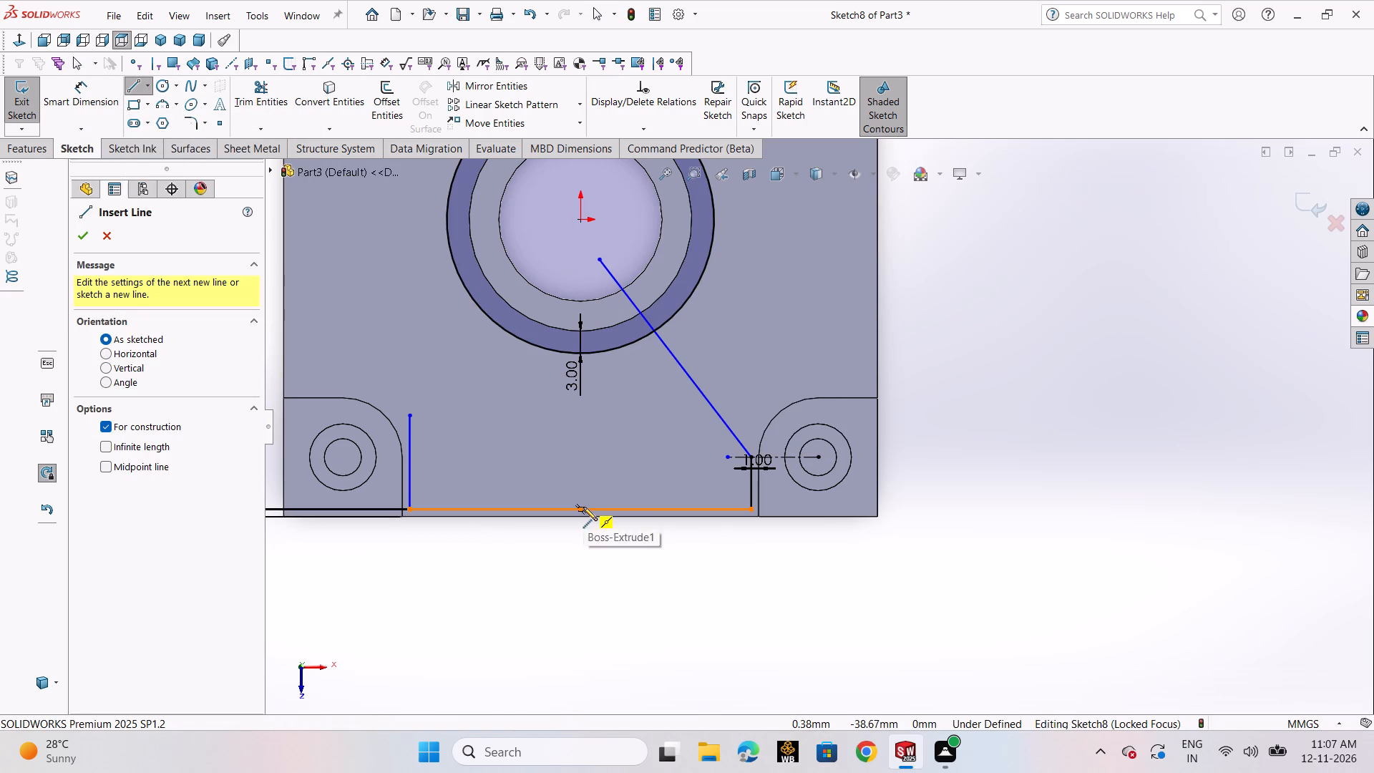
pyautogui.click(582, 507)
pyautogui.click(578, 248)
pyautogui.rightClick(578, 248)
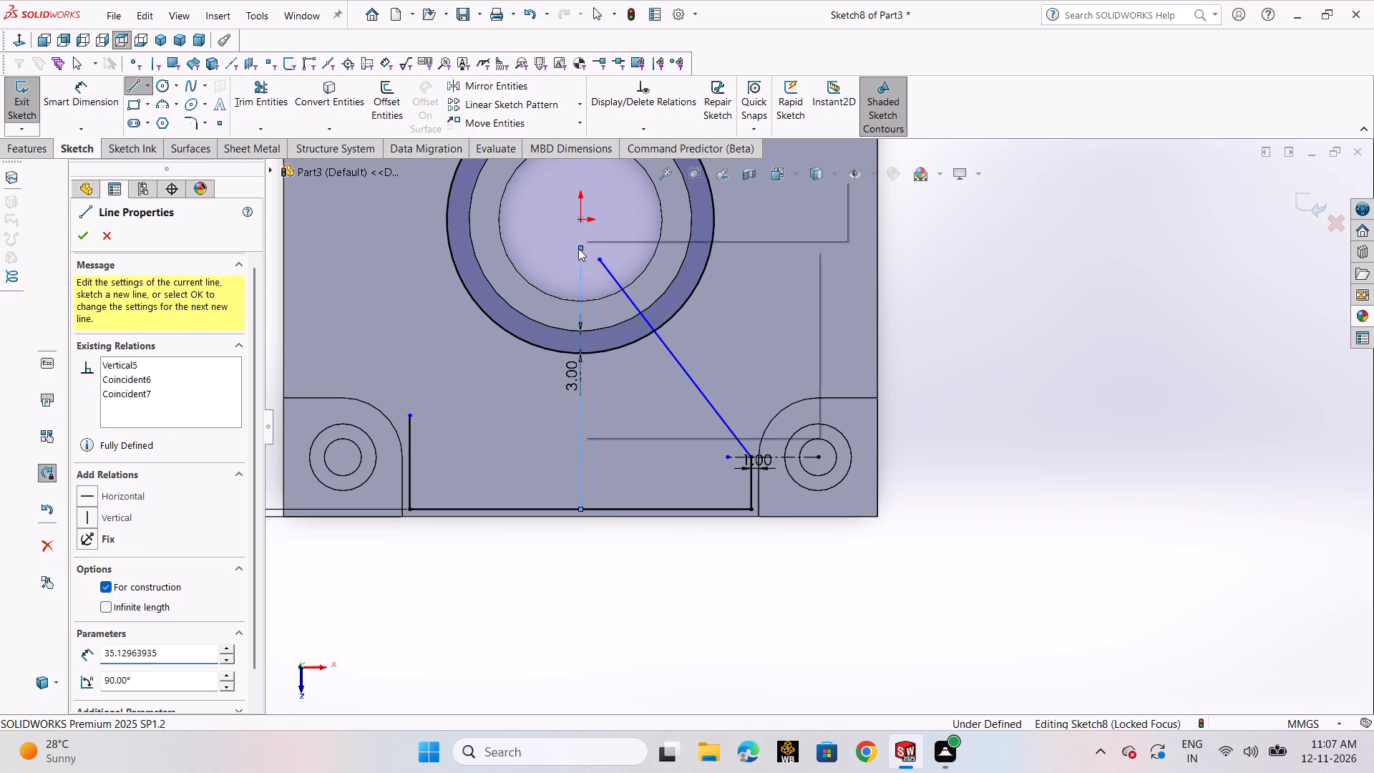
pyautogui.click(597, 256)
# Dimension the angle between the vertical centerline and the diagonal line as 45°.
pyautogui.click(106, 116)
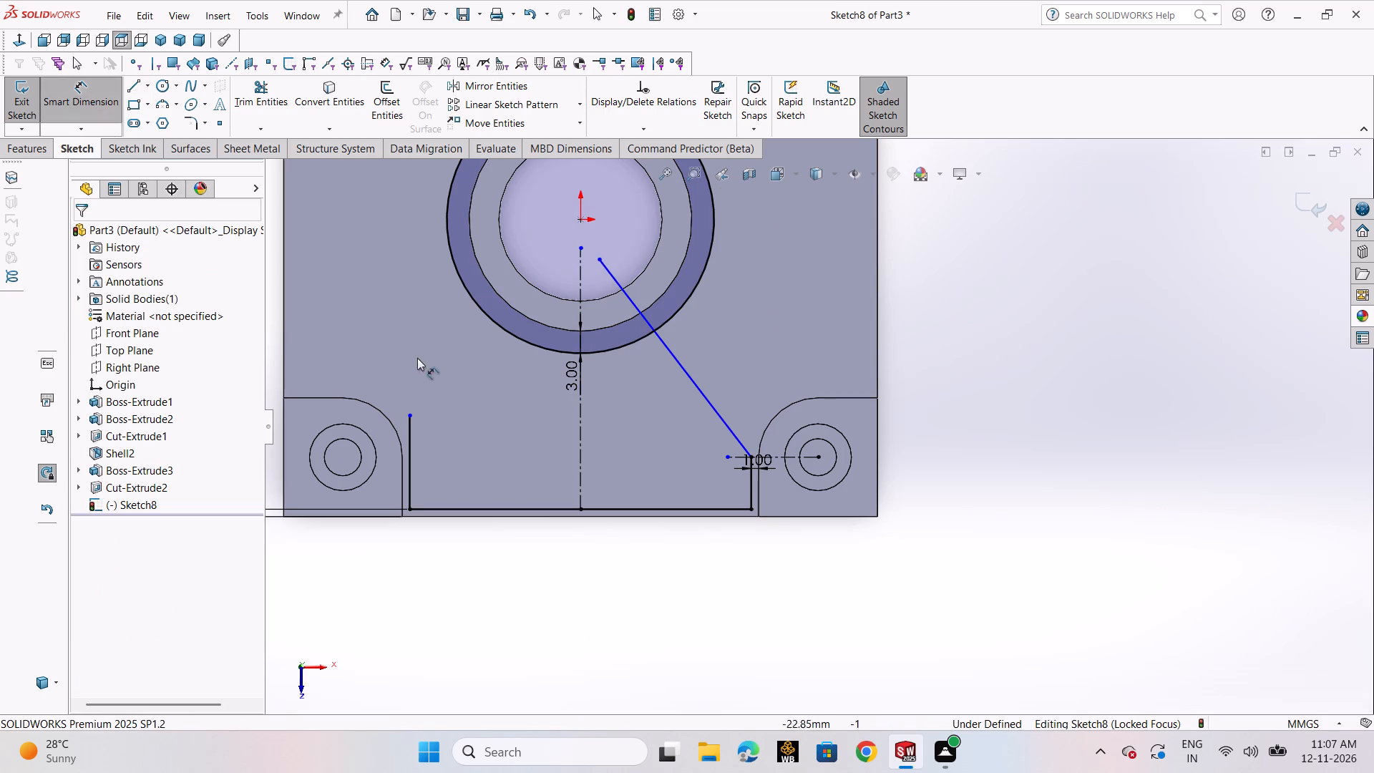
pyautogui.click(581, 424)
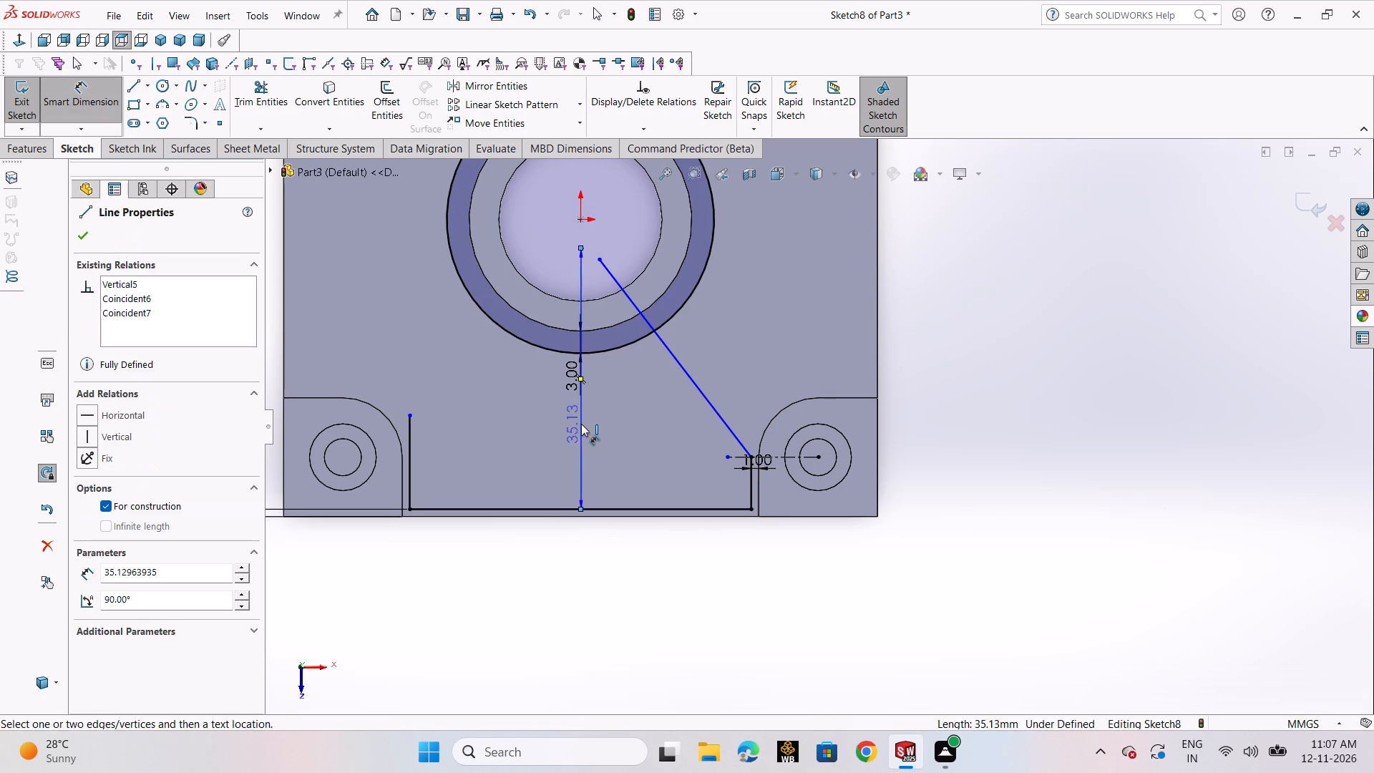
pyautogui.click(690, 382)
pyautogui.click(656, 422)
pyautogui.write('45')
pyautogui.press('Return')
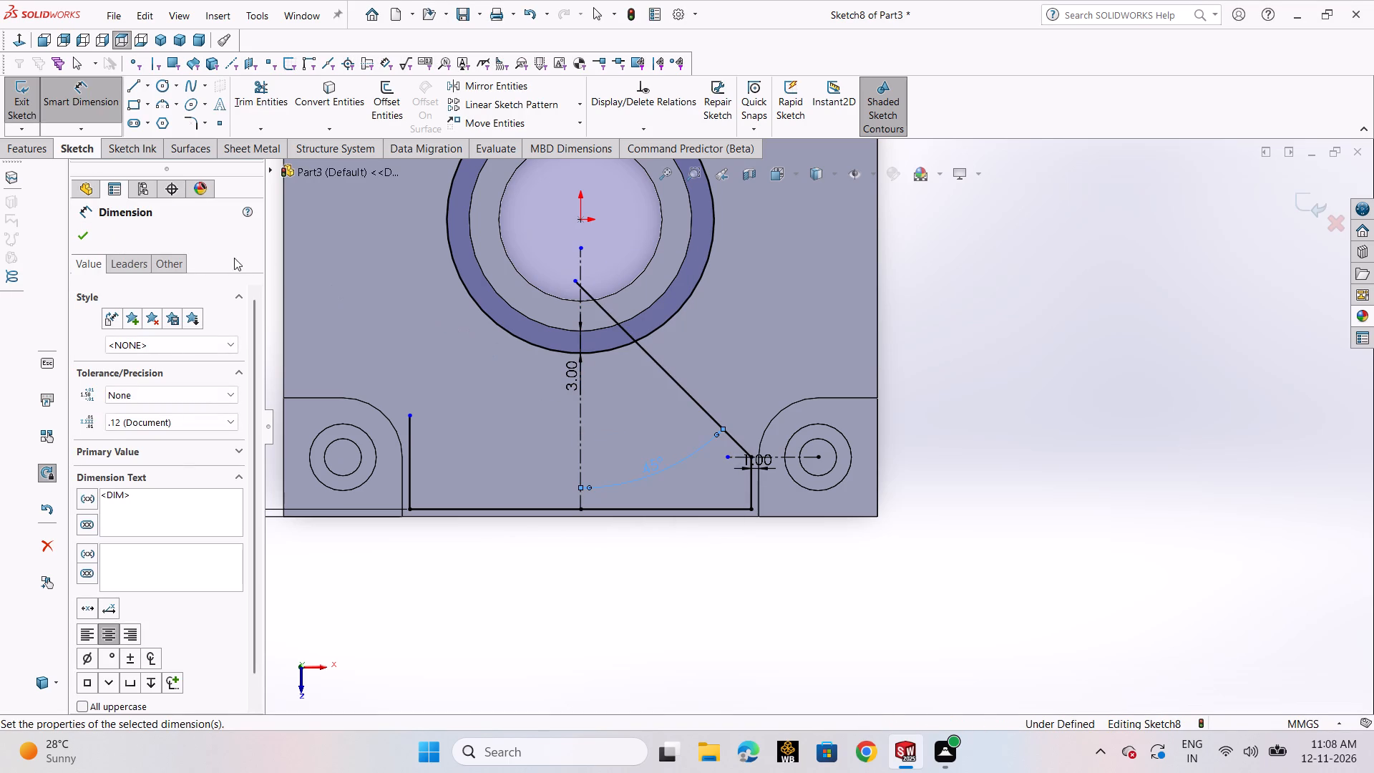
pyautogui.click(84, 241)
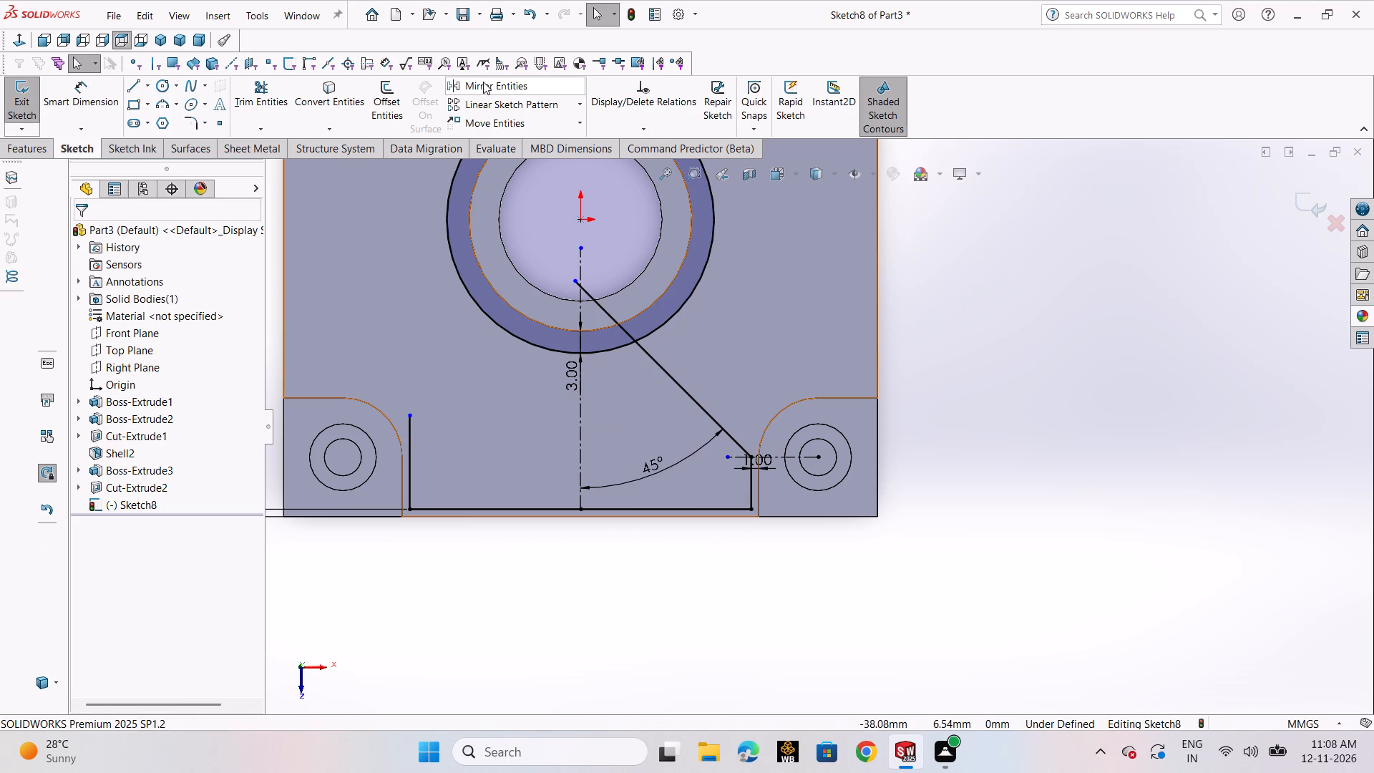
# Mirror the 45° diagonal line about the vertical centerline with a copy kept.
pyautogui.click(483, 82)
pyautogui.click(681, 384)
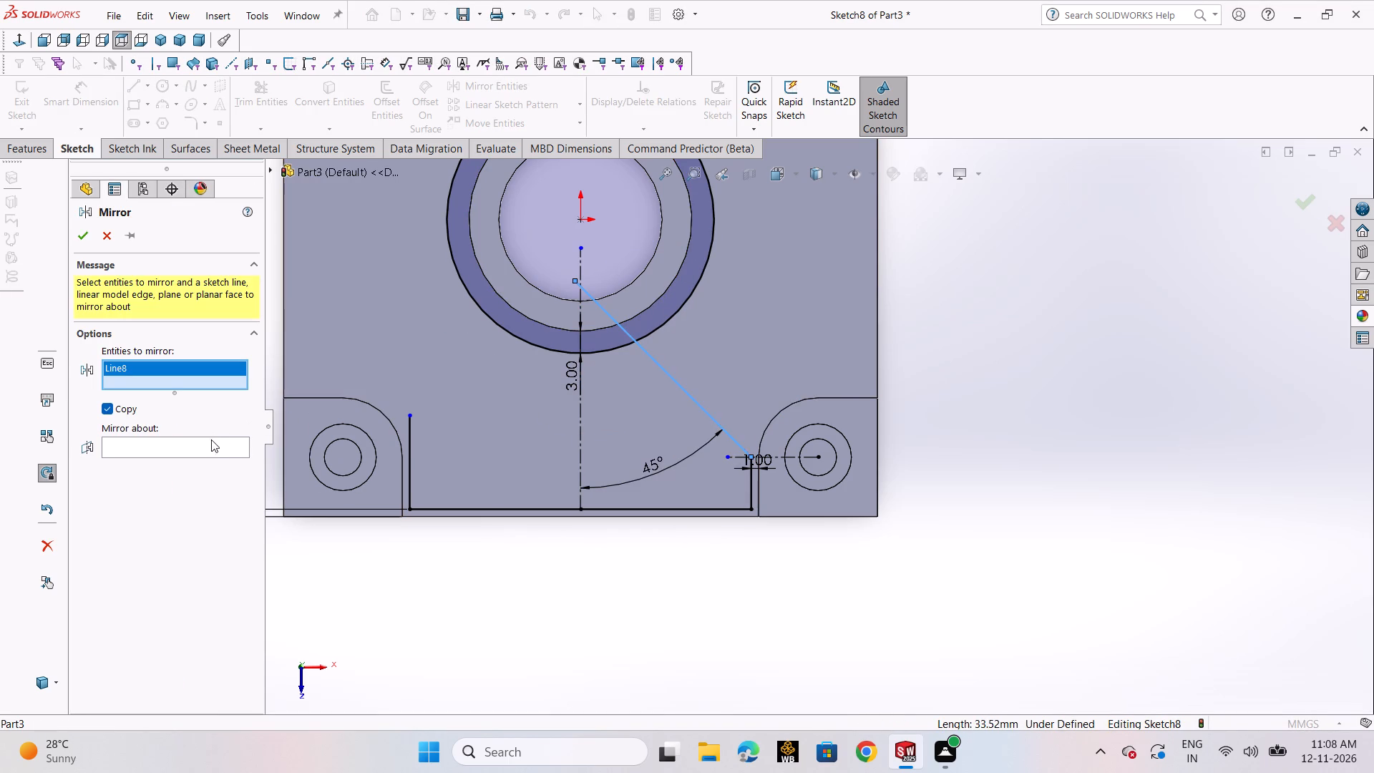
pyautogui.click(211, 443)
pyautogui.click(584, 432)
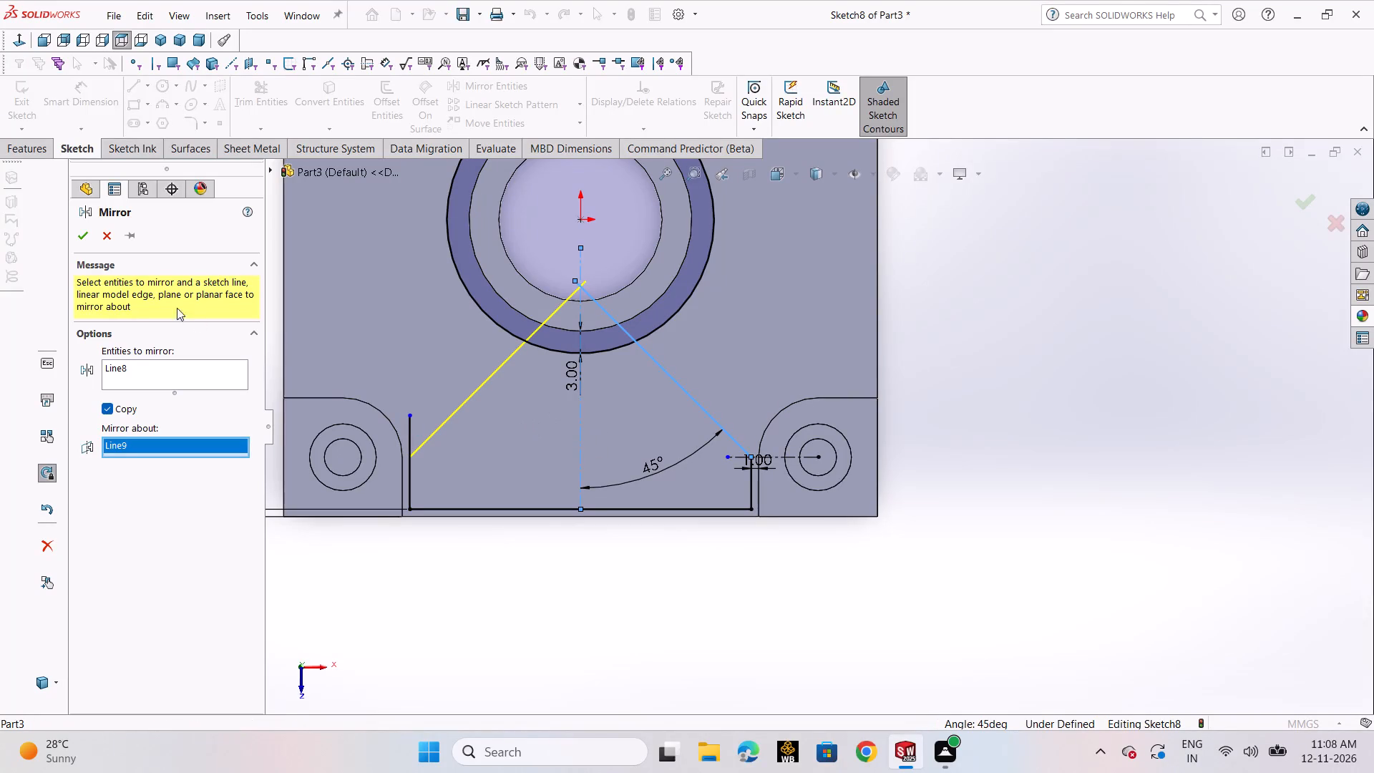
pyautogui.click(83, 241)
# Power-trim the part of the profile's left side that extends above the mirrored diagonal.
pyautogui.click(243, 97)
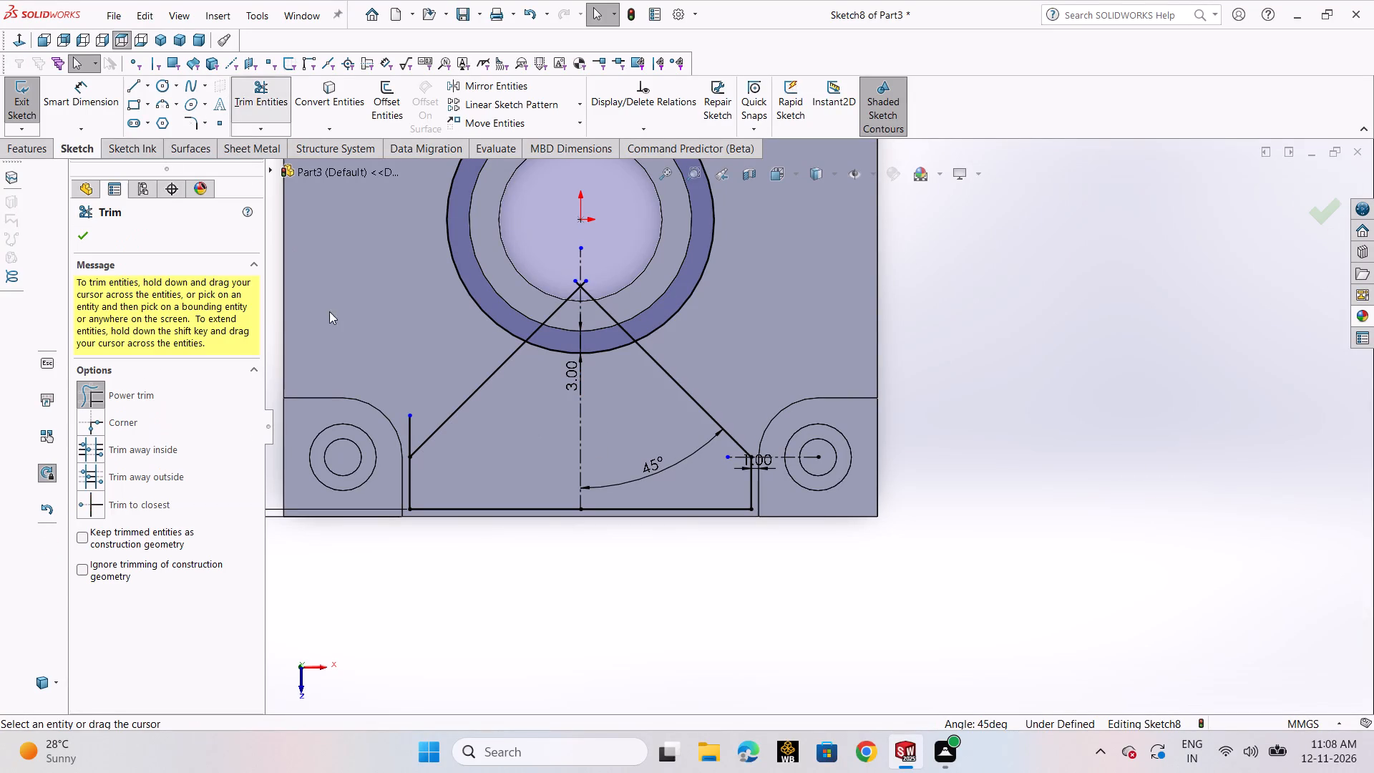
pyautogui.moveTo(396, 426); pyautogui.dragTo(421, 414)
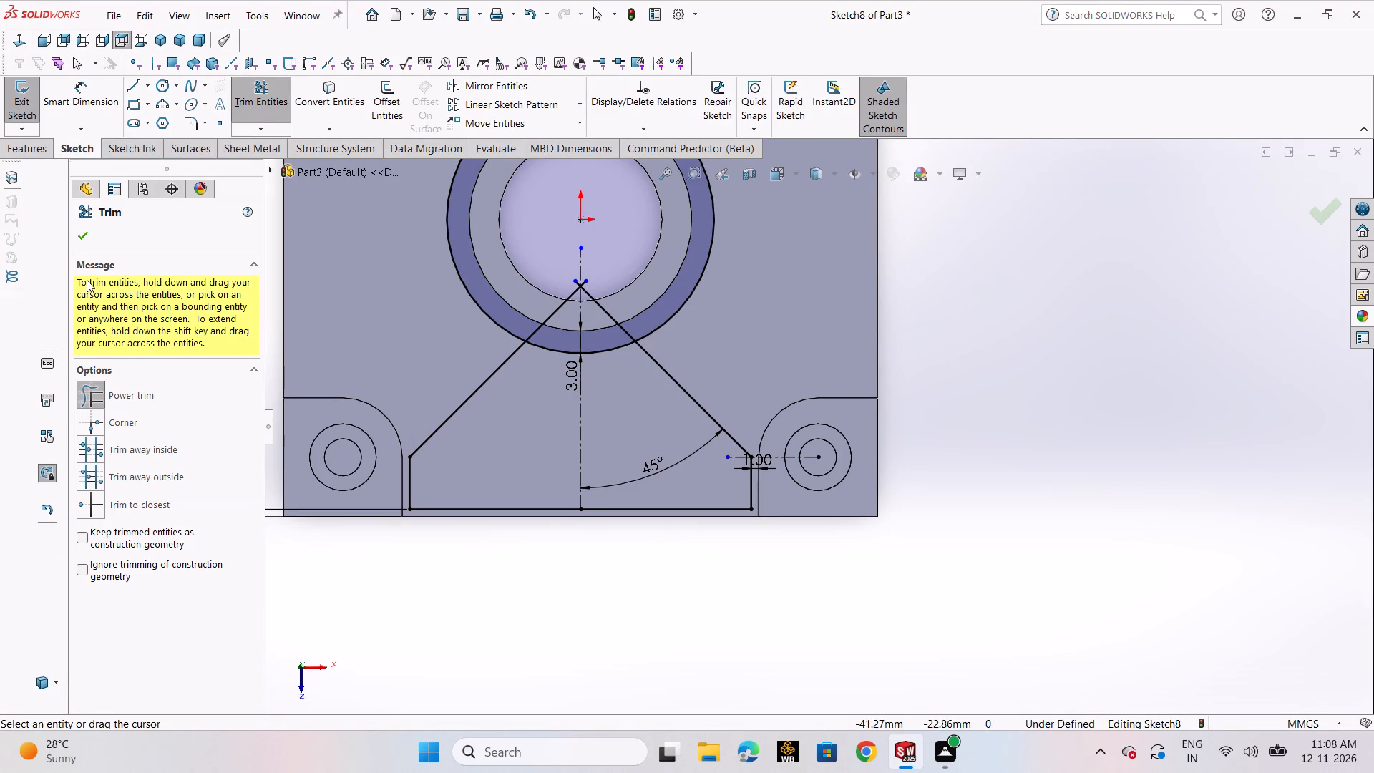
pyautogui.click(78, 238)
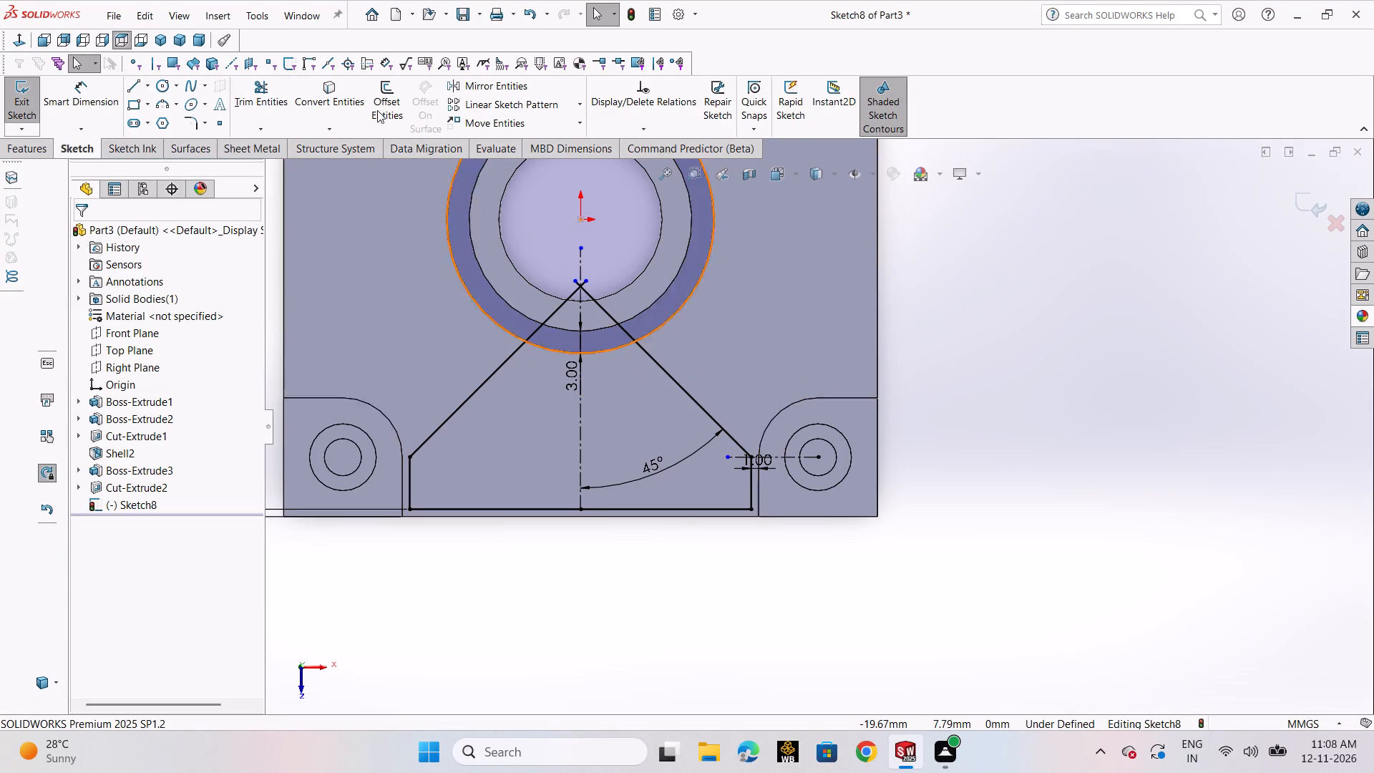
# Power-trim the circle around the ring to the lower arc between the diagonals, and trim the diagonals above that arc.
pyautogui.click(253, 110)
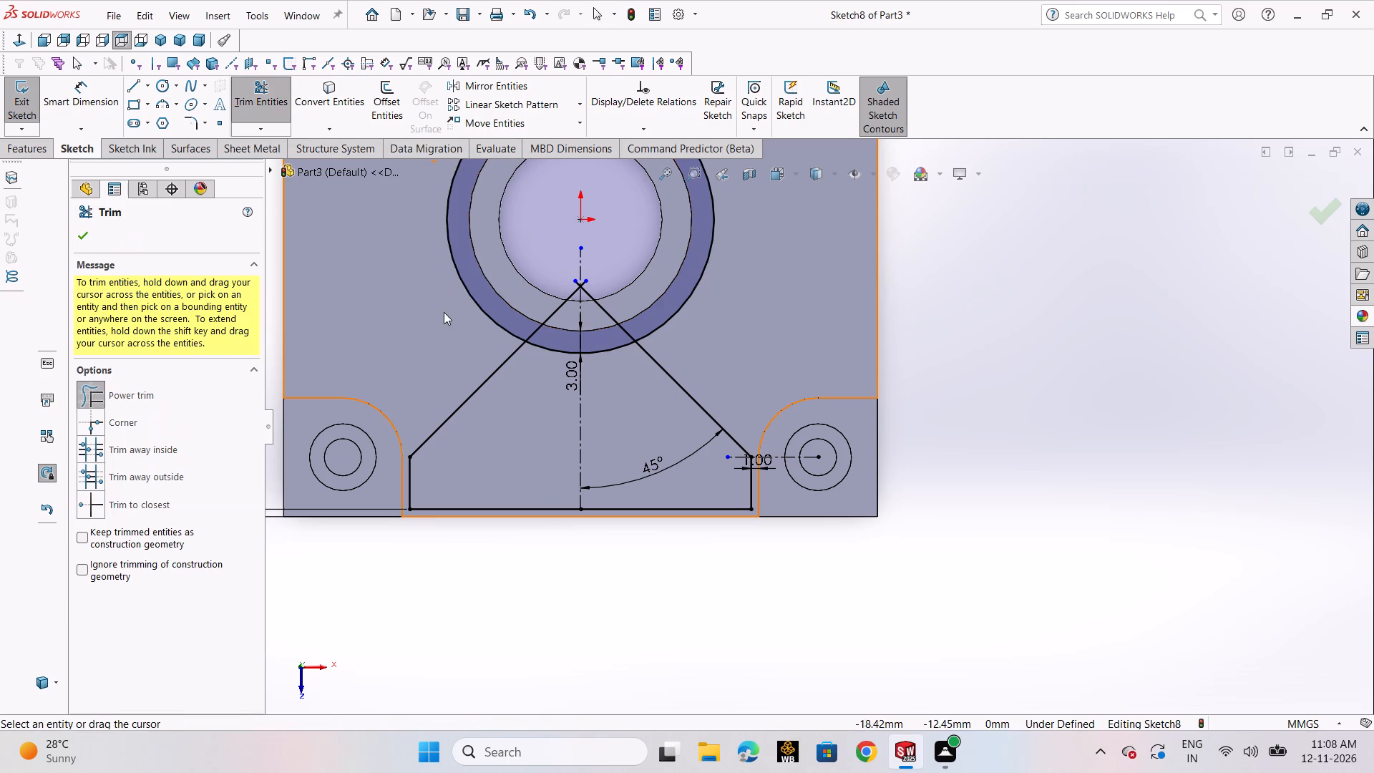
pyautogui.moveTo(444, 312); pyautogui.dragTo(699, 286)
pyautogui.moveTo(637, 292); pyautogui.dragTo(620, 296)
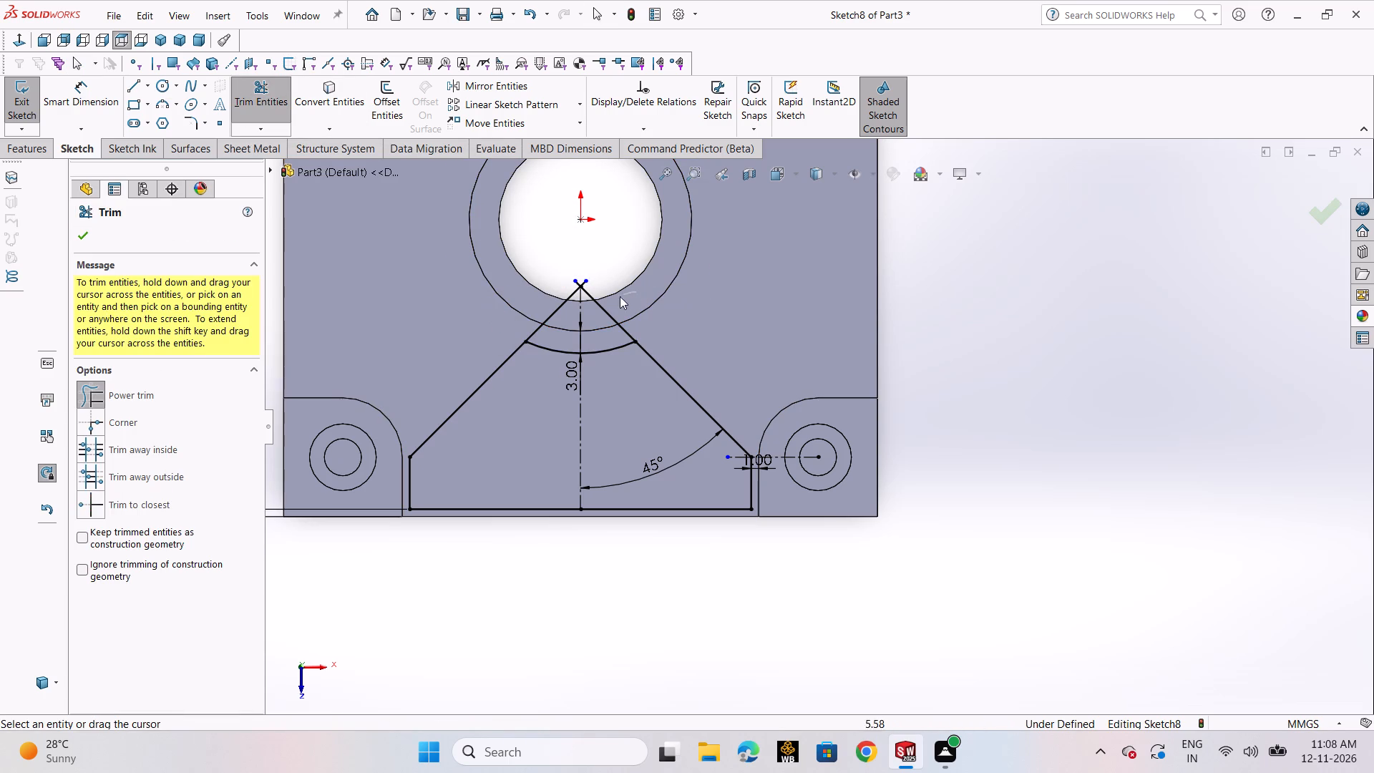
pyautogui.moveTo(620, 296); pyautogui.dragTo(544, 299)
pyautogui.scroll(2, 842, 323)
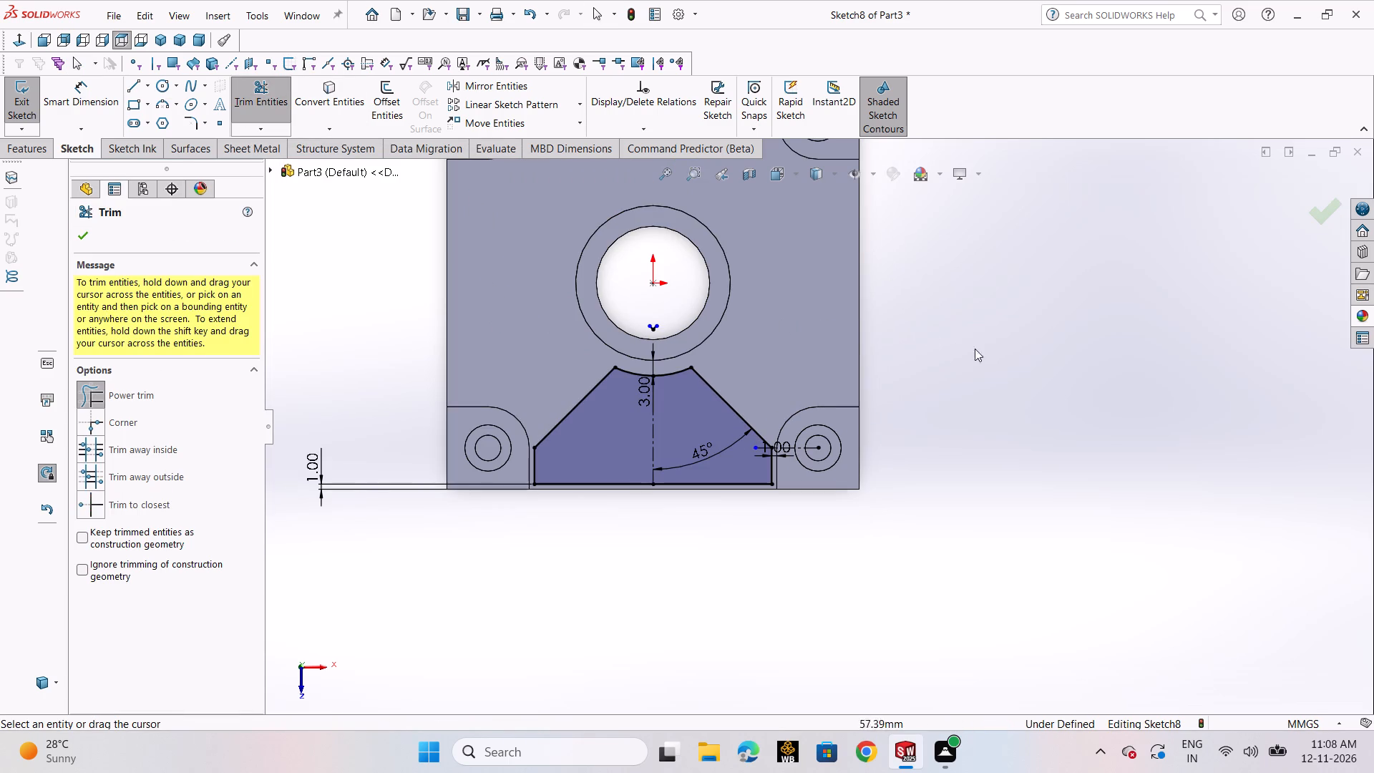
pyautogui.click(1003, 360)
# Set the gap between the profile's right side and the corner boss to 3 mm.
pyautogui.scroll(-8, 803, 451)
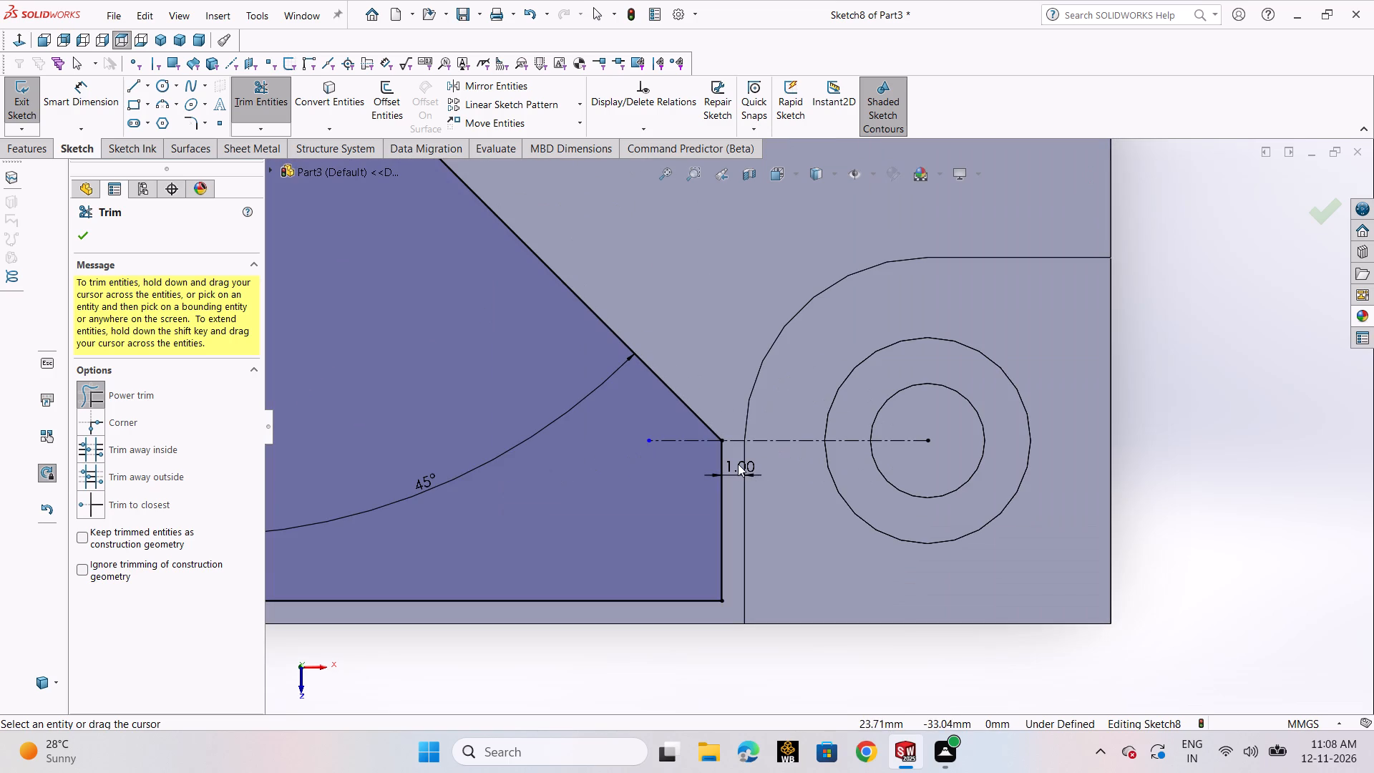
pyautogui.doubleClick(738, 464)
pyautogui.click(738, 467)
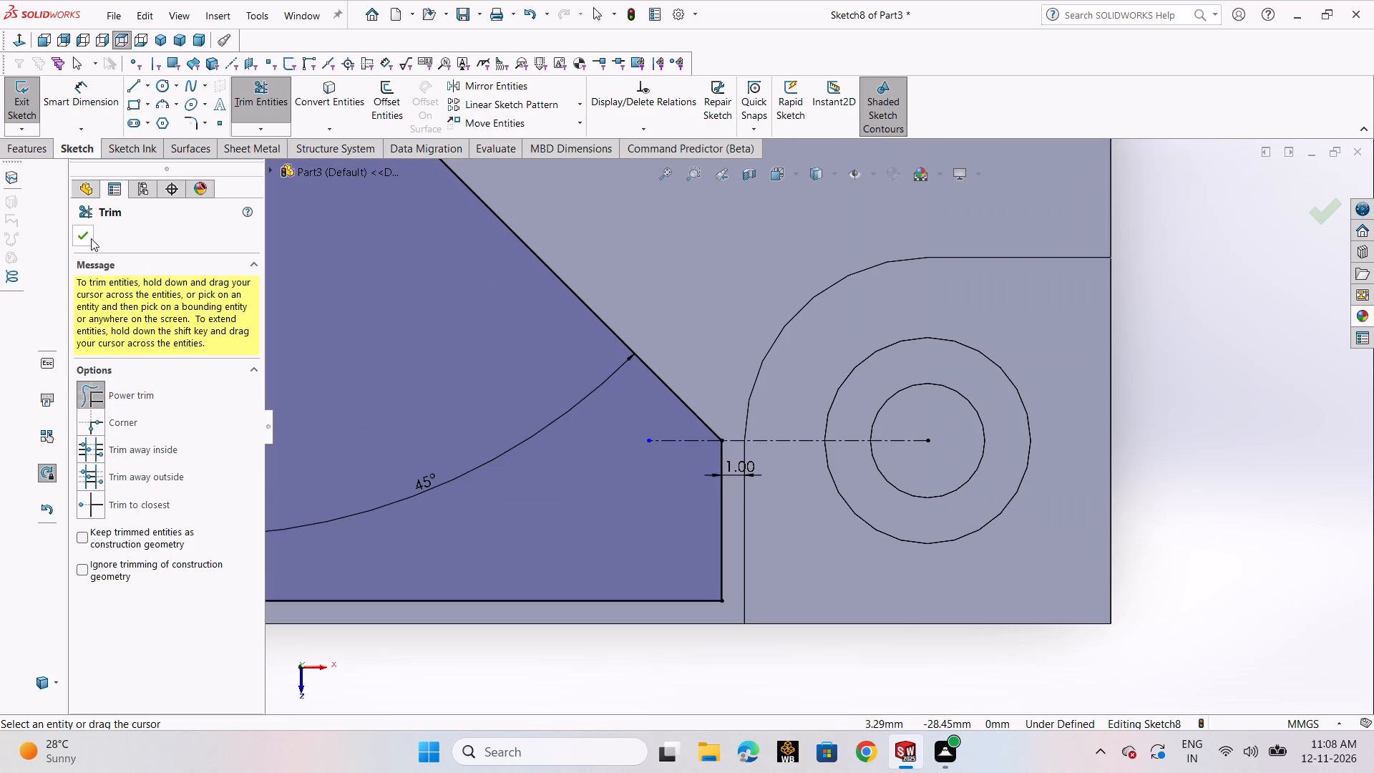
pyautogui.click(88, 236)
pyautogui.doubleClick(734, 464)
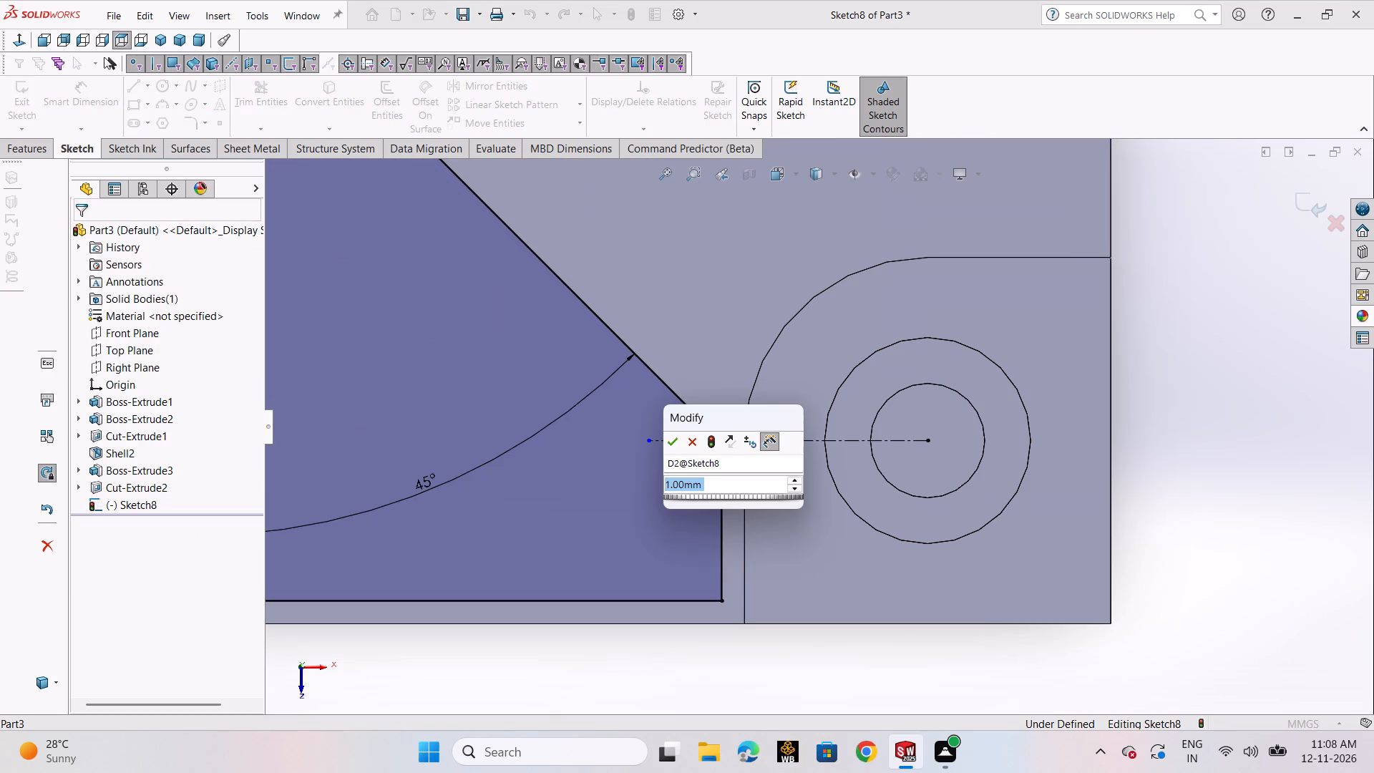
pyautogui.press('3')
pyautogui.press('Return')
# Set the distance between the profile's lower edge and the block's bottom edge to 3 mm.
pyautogui.scroll(6, 658, 497)
pyautogui.scroll(-3, 621, 497)
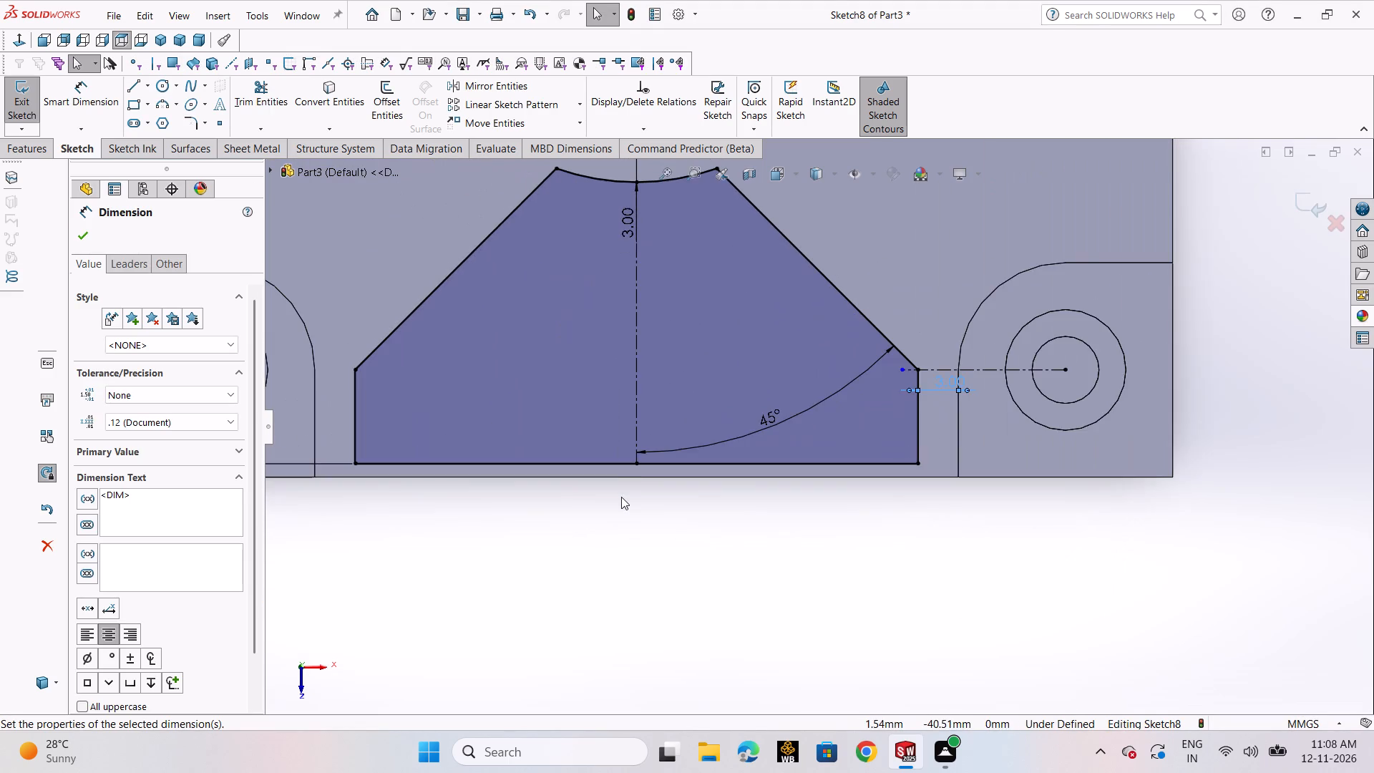
pyautogui.scroll(-2, 636, 470)
pyautogui.scroll(7, 537, 435)
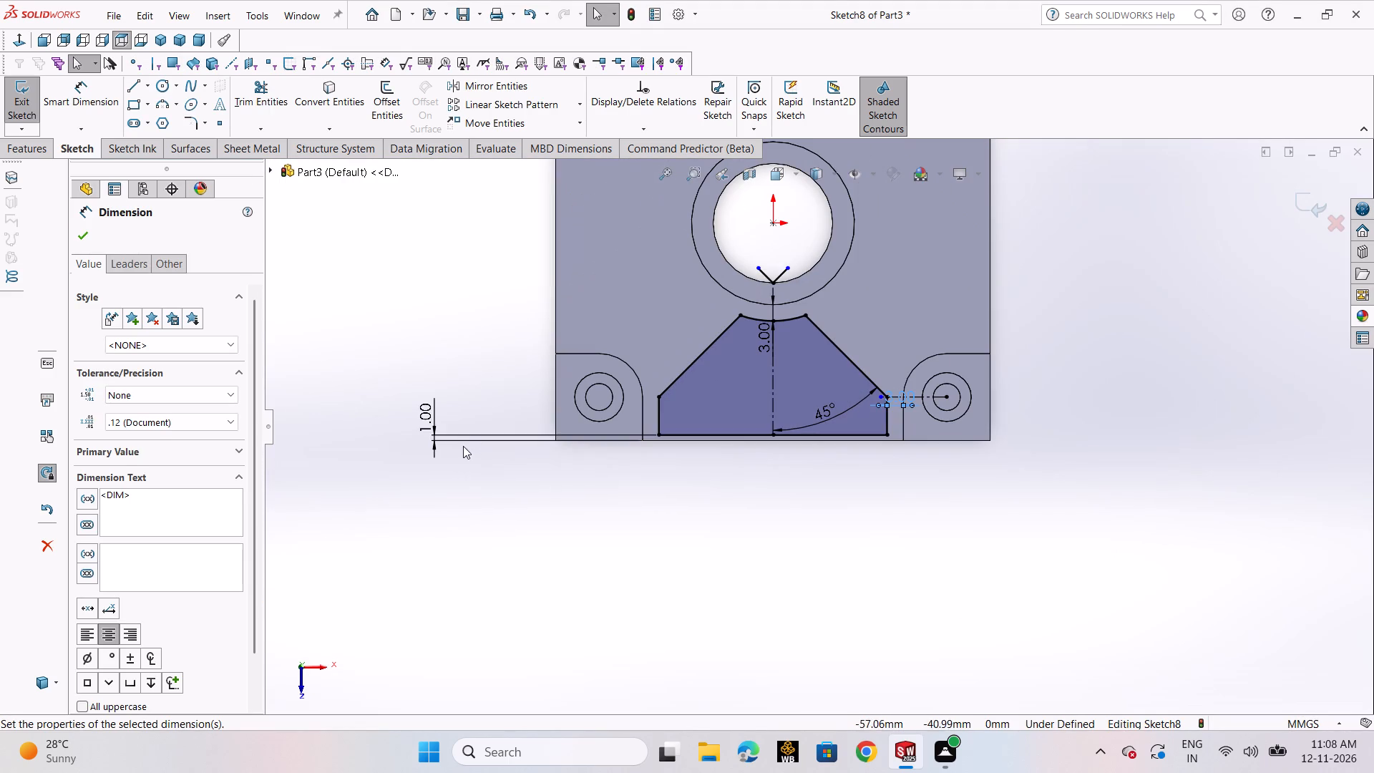
pyautogui.doubleClick(421, 412)
pyautogui.press('3')
pyautogui.press('Return')
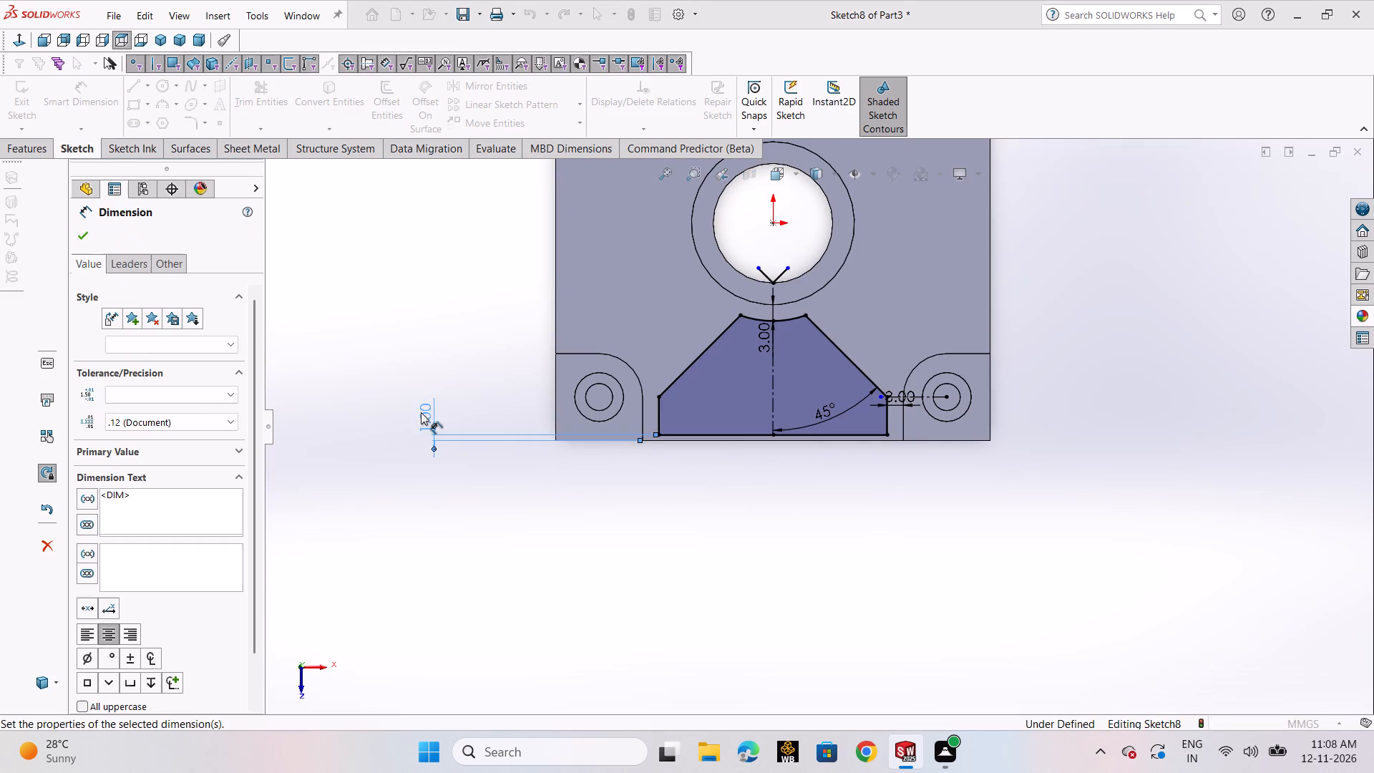
pyautogui.click(85, 230)
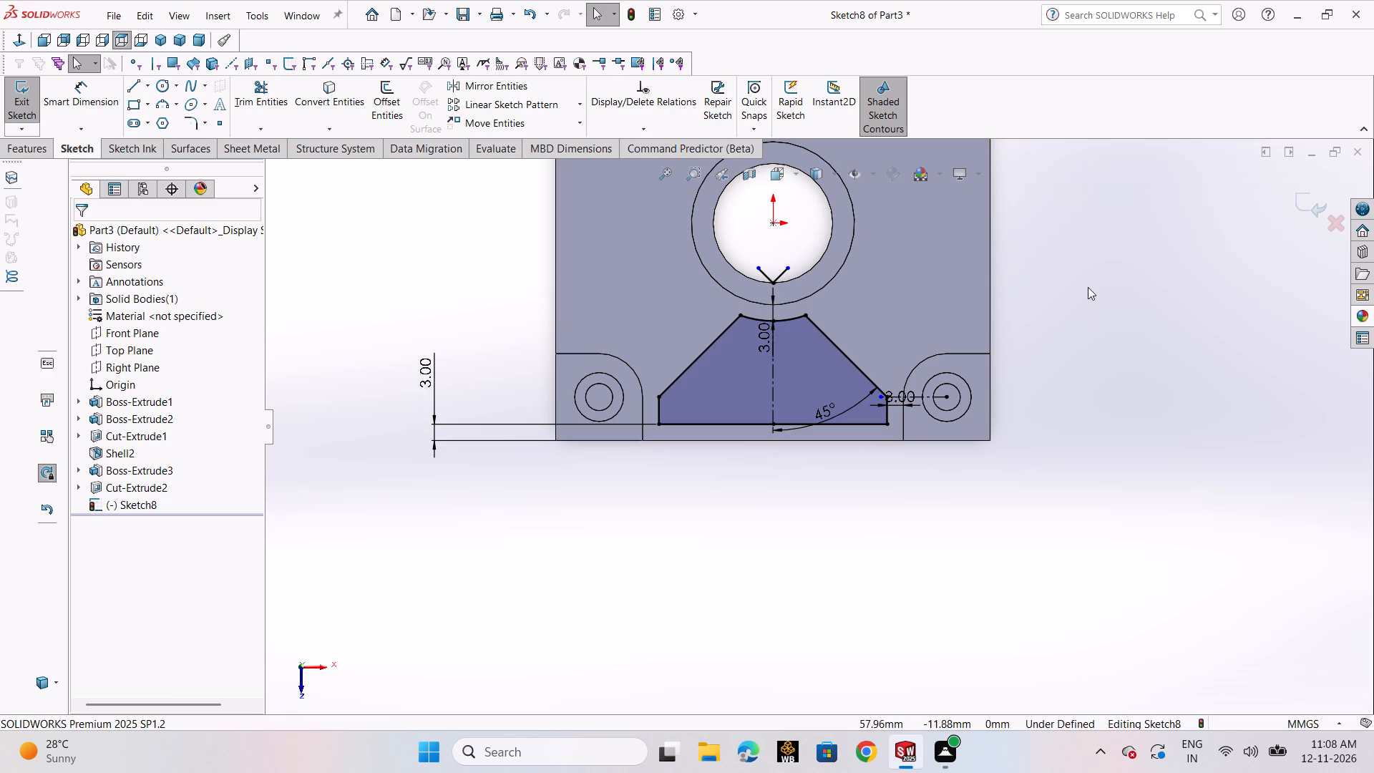
# Power-trim the two leftover diagonal stubs inside the ring's opening.
pyautogui.scroll(-5, 856, 297)
pyautogui.click(268, 99)
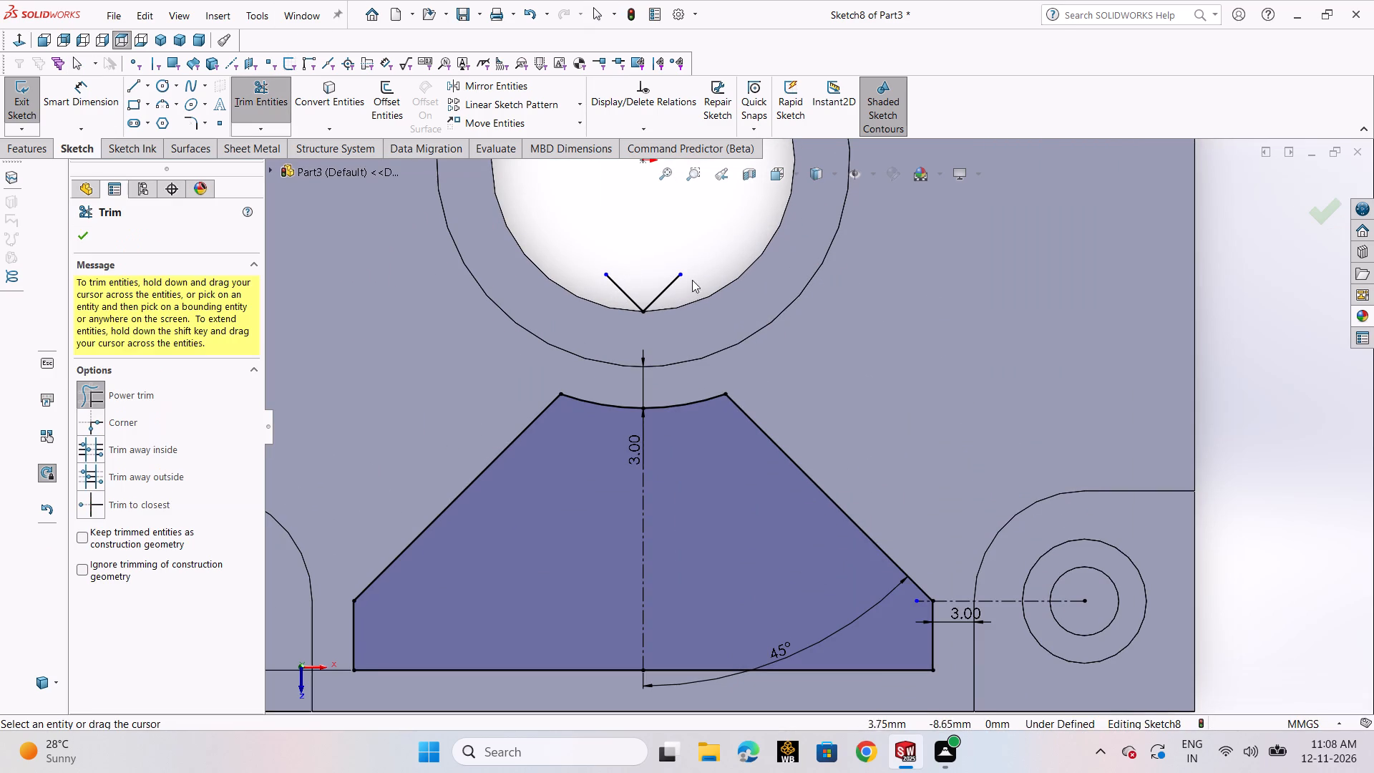
pyautogui.moveTo(688, 284); pyautogui.dragTo(656, 281)
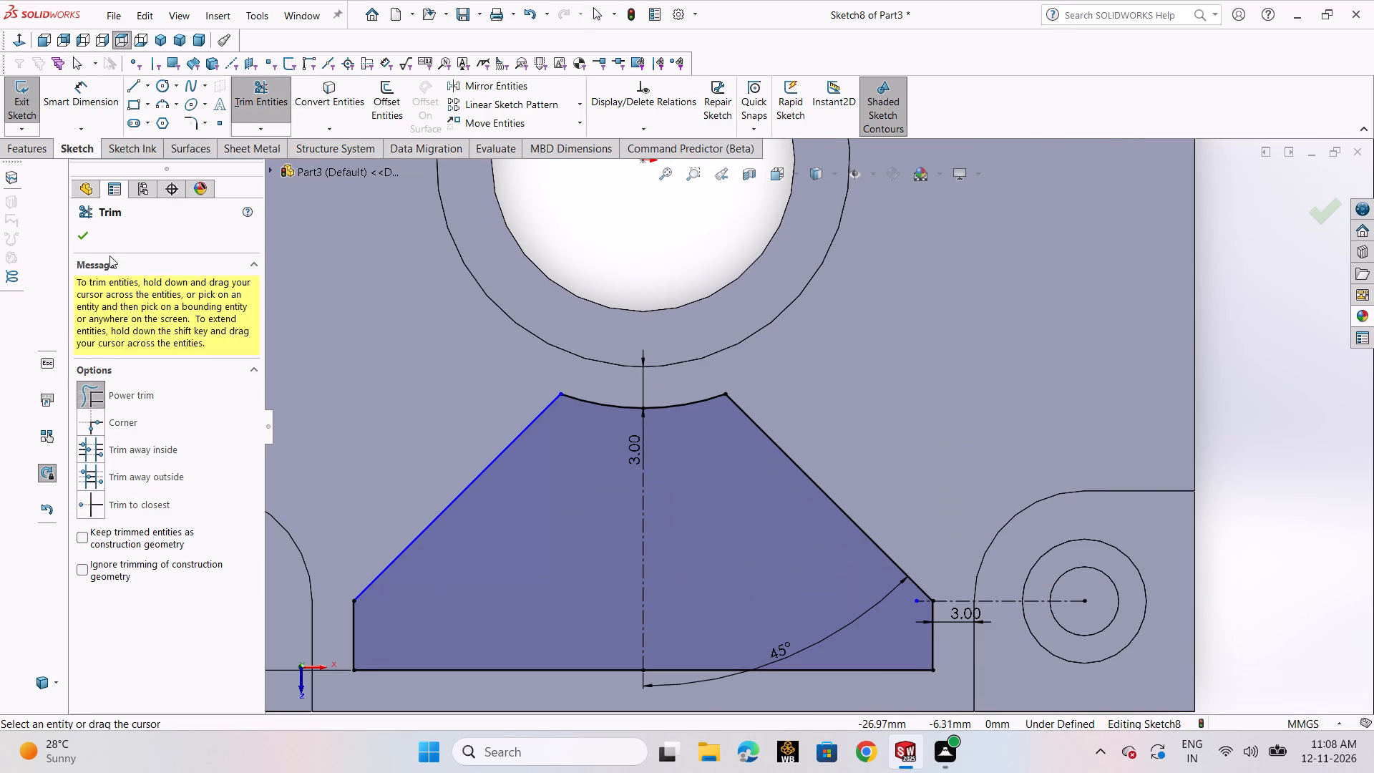
pyautogui.click(83, 237)
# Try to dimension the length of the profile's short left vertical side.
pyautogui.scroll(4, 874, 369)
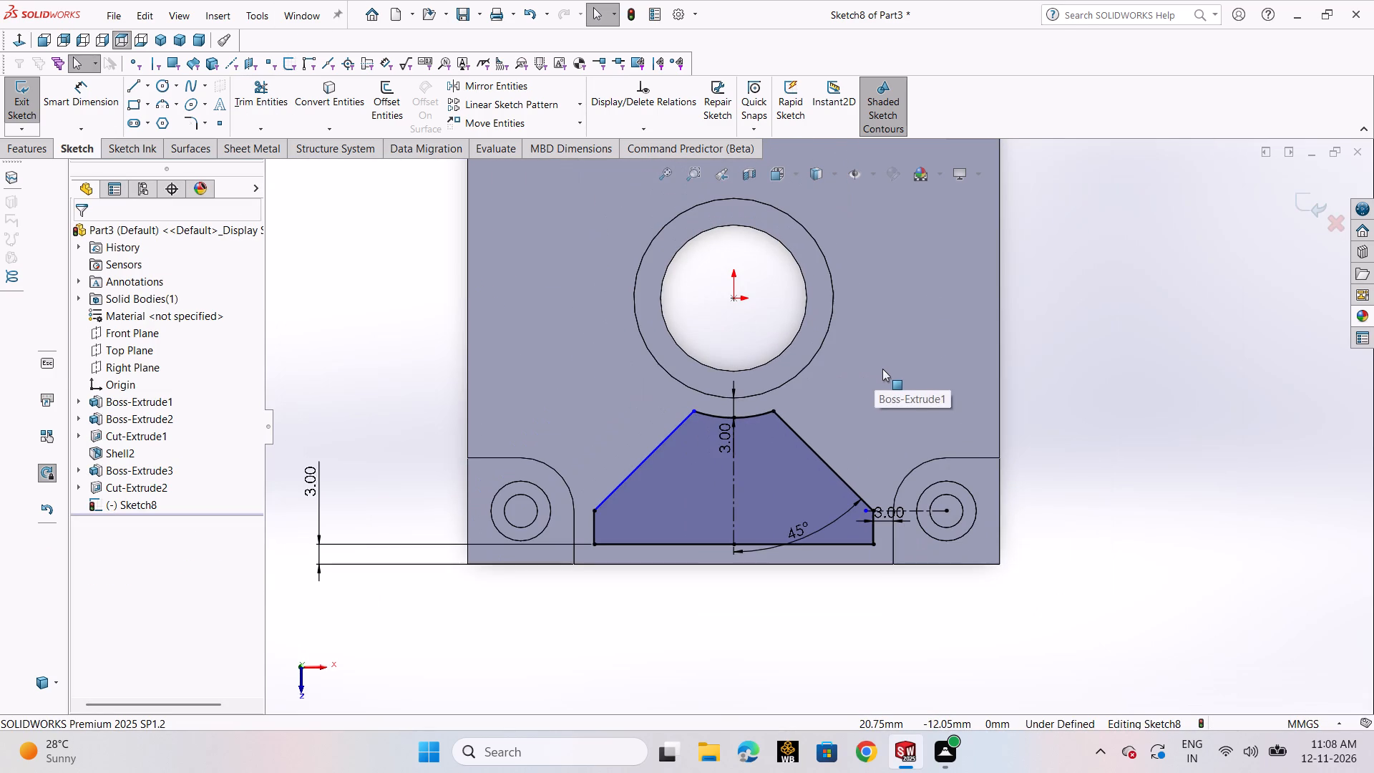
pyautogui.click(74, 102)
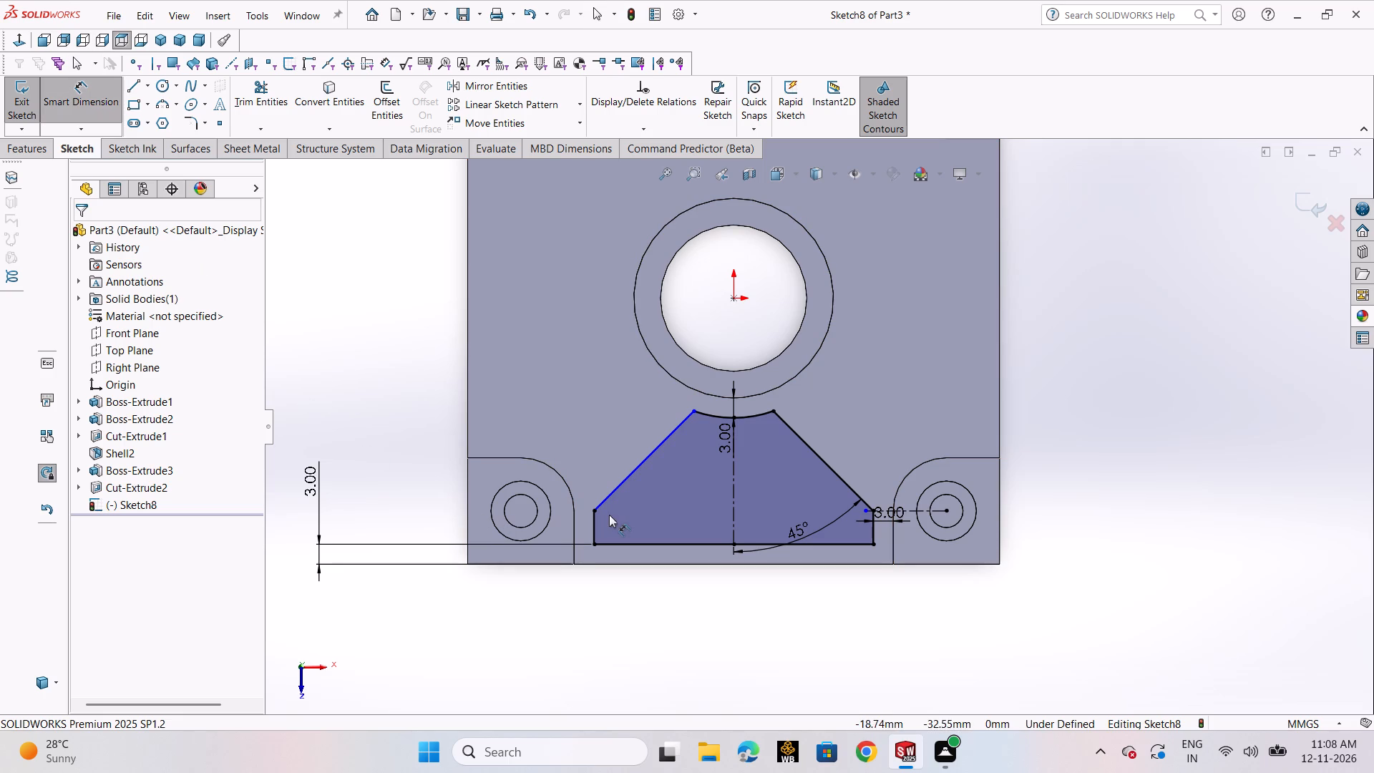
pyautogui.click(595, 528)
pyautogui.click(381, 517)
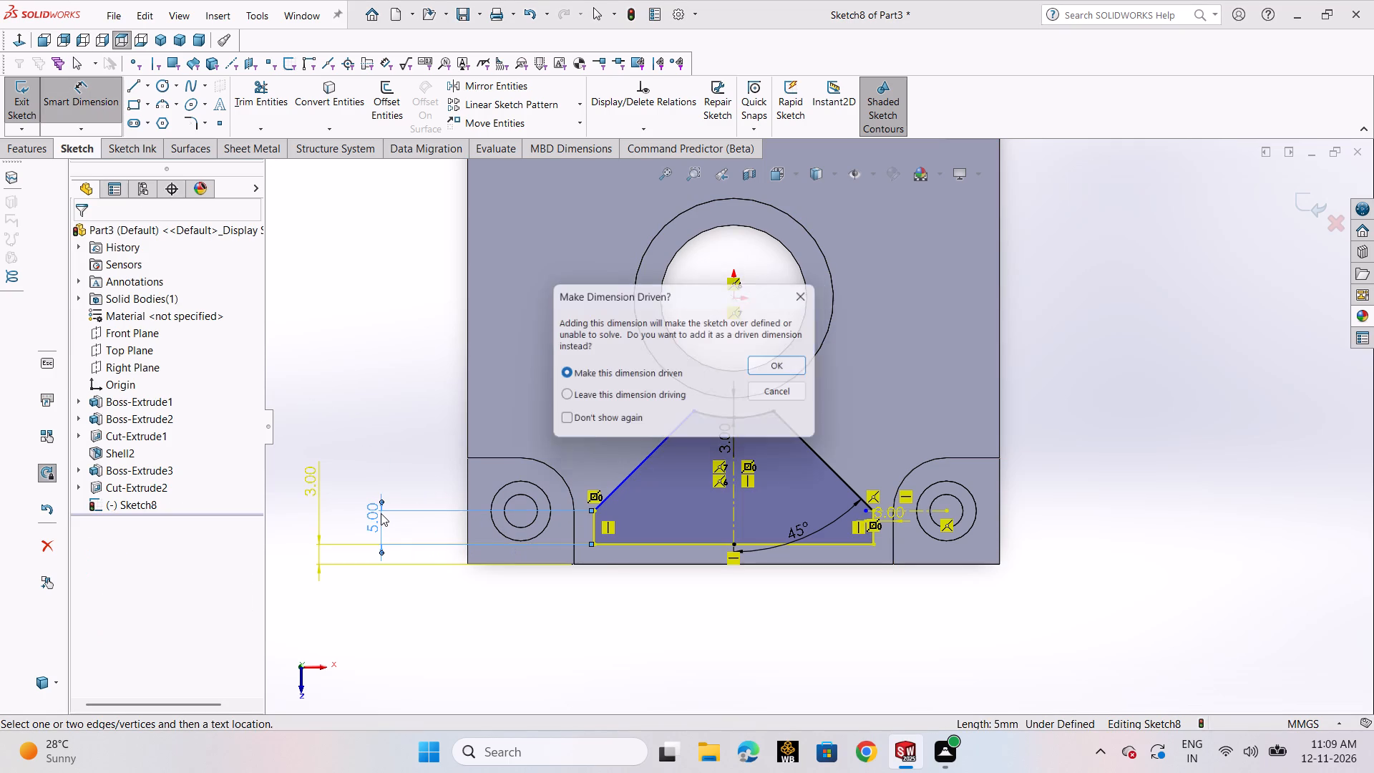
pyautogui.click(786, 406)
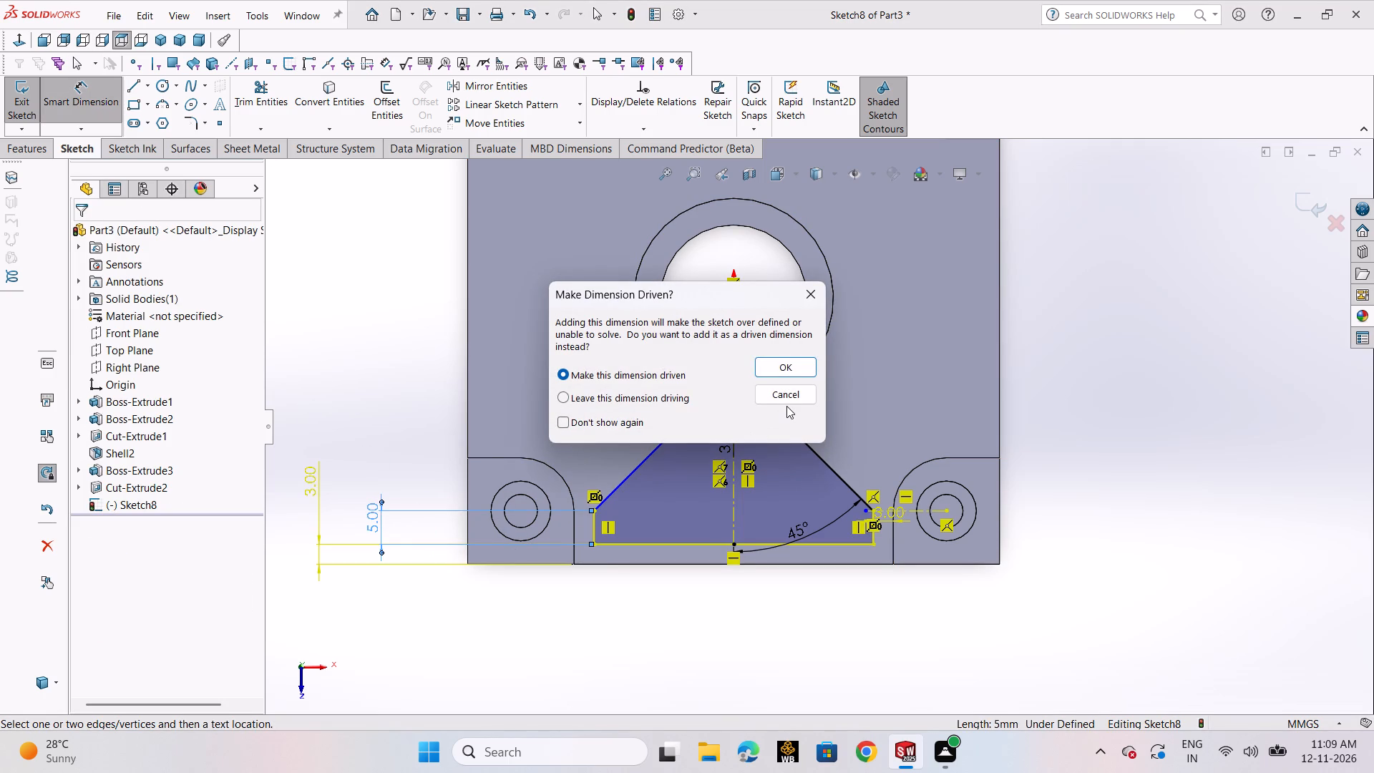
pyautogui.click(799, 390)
# Delete the horizontal centerline running from the right corner boss's center to the profile.
pyautogui.scroll(-5, 900, 540)
pyautogui.scroll(-3, 897, 474)
pyautogui.click(888, 390)
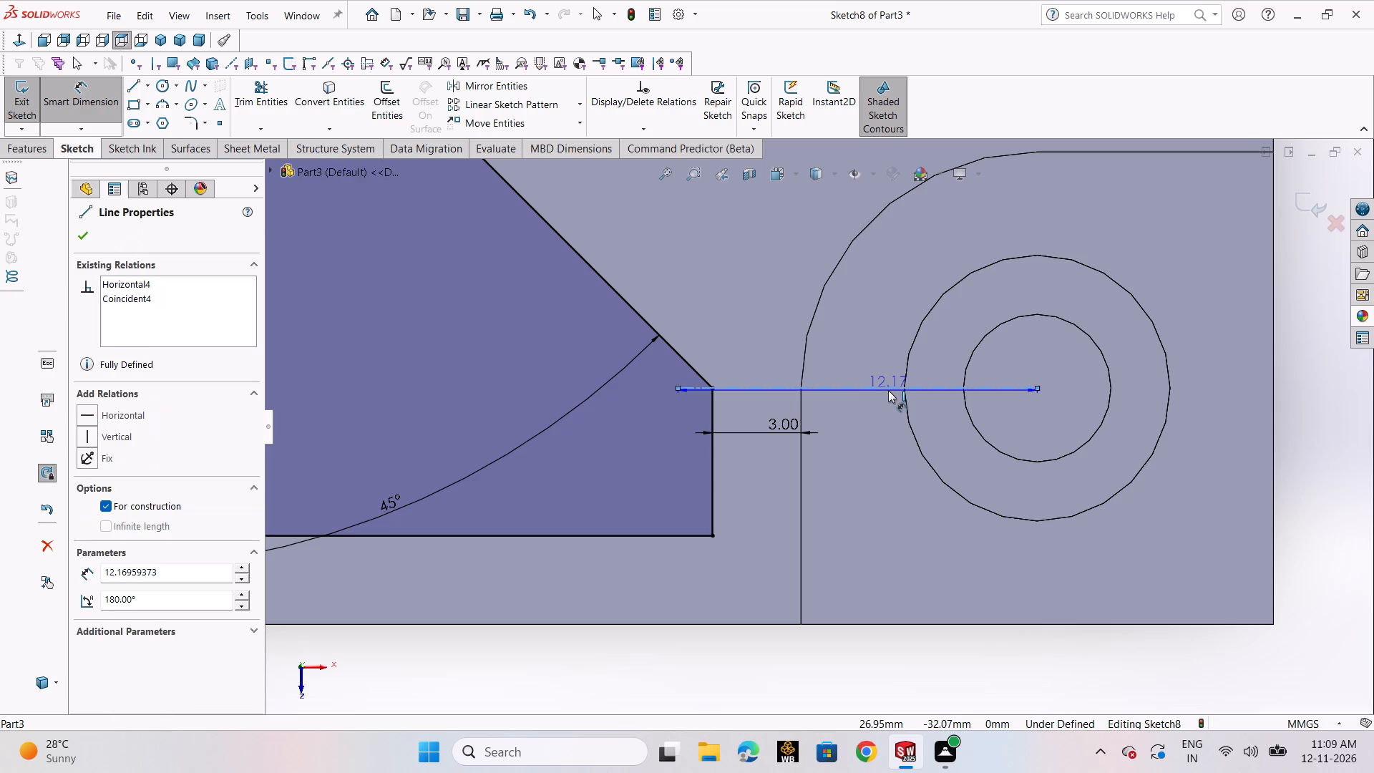
pyautogui.press('Delete')
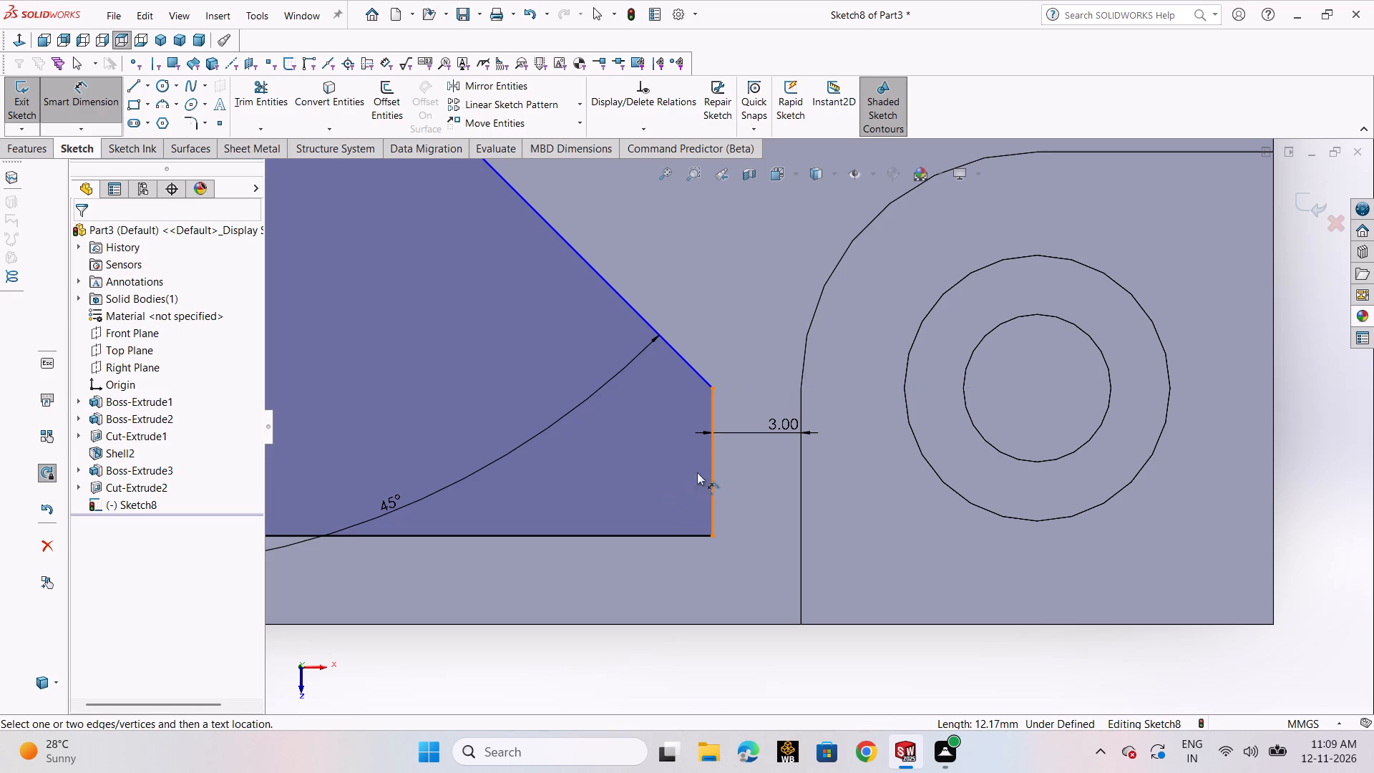
# Dimension the profile's short right vertical side as 3 mm.
pyautogui.click(713, 462)
pyautogui.click(842, 448)
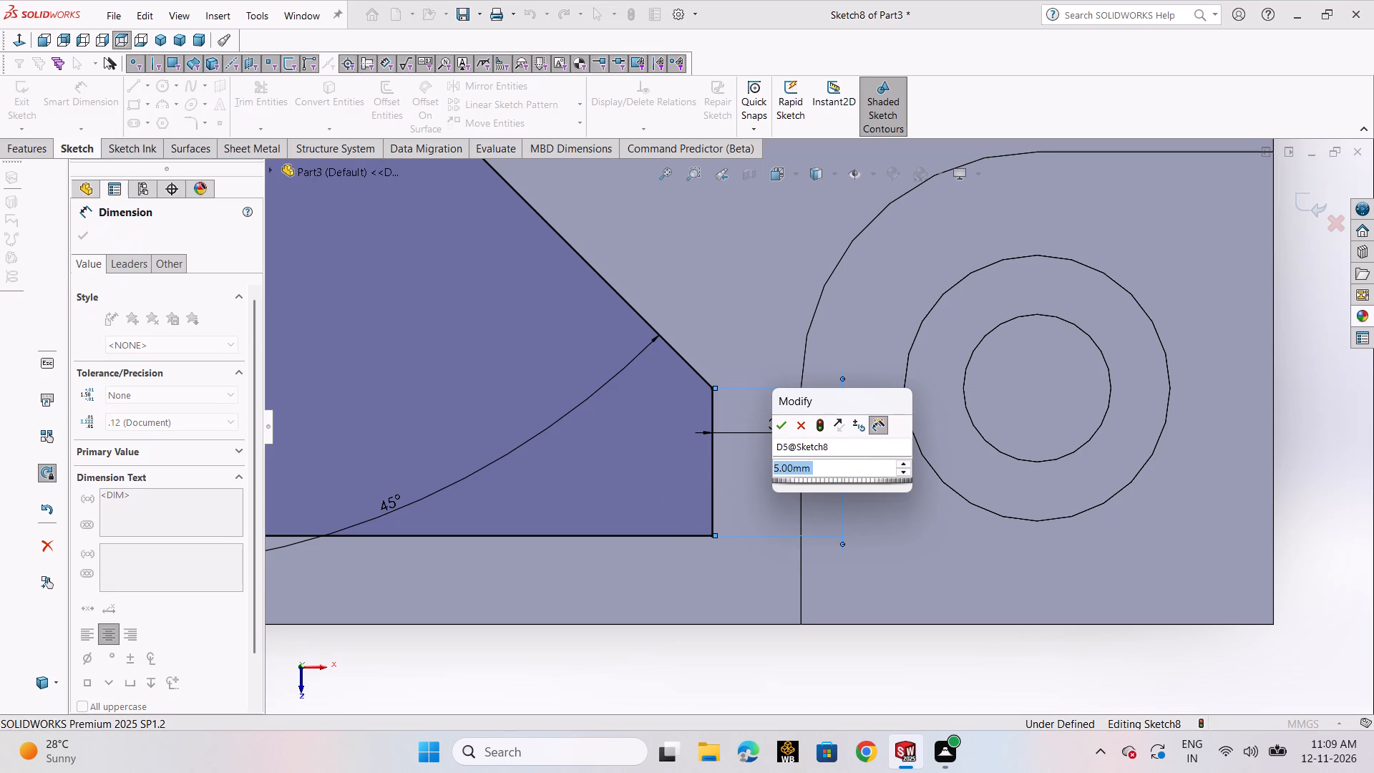
pyautogui.press('3')
pyautogui.press('Return')
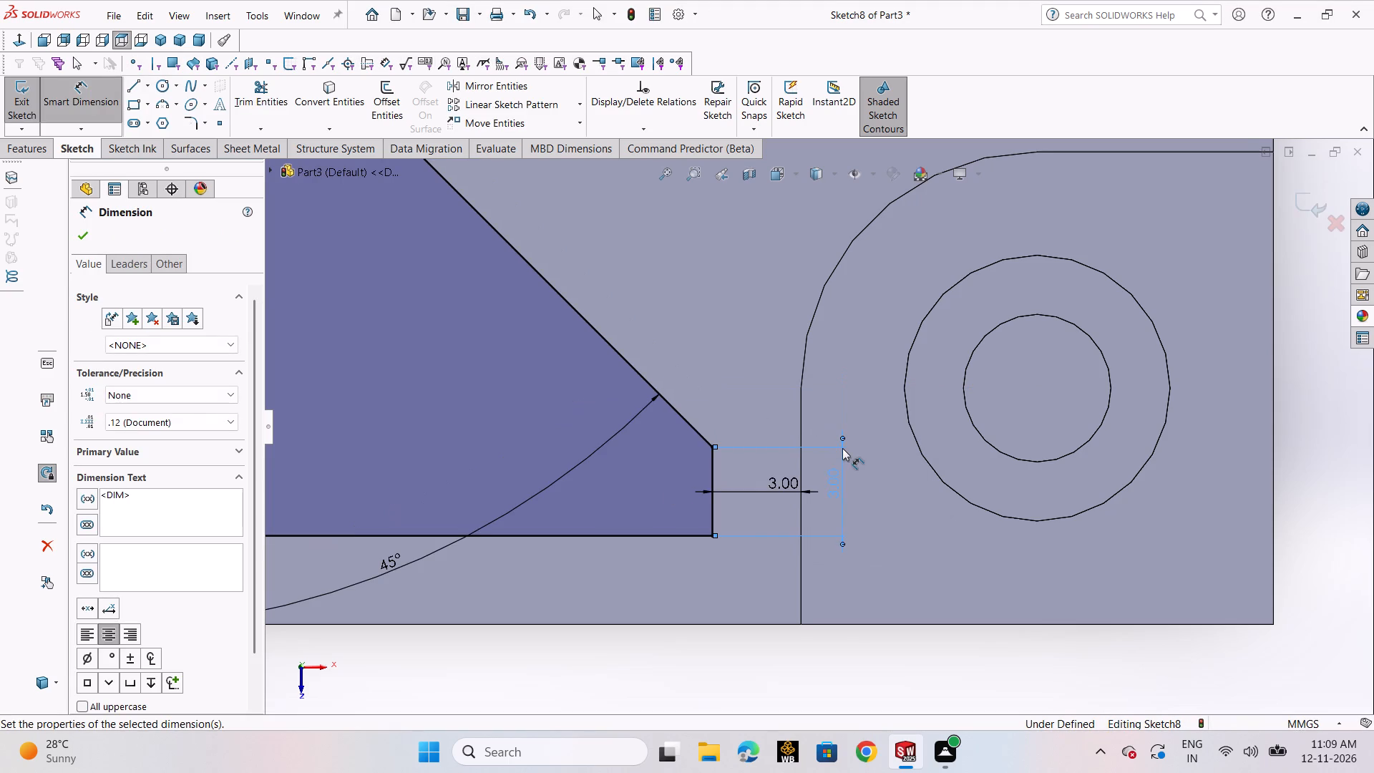
pyautogui.scroll(6, 842, 448)
pyautogui.scroll(4, 630, 417)
pyautogui.scroll(-3, 588, 411)
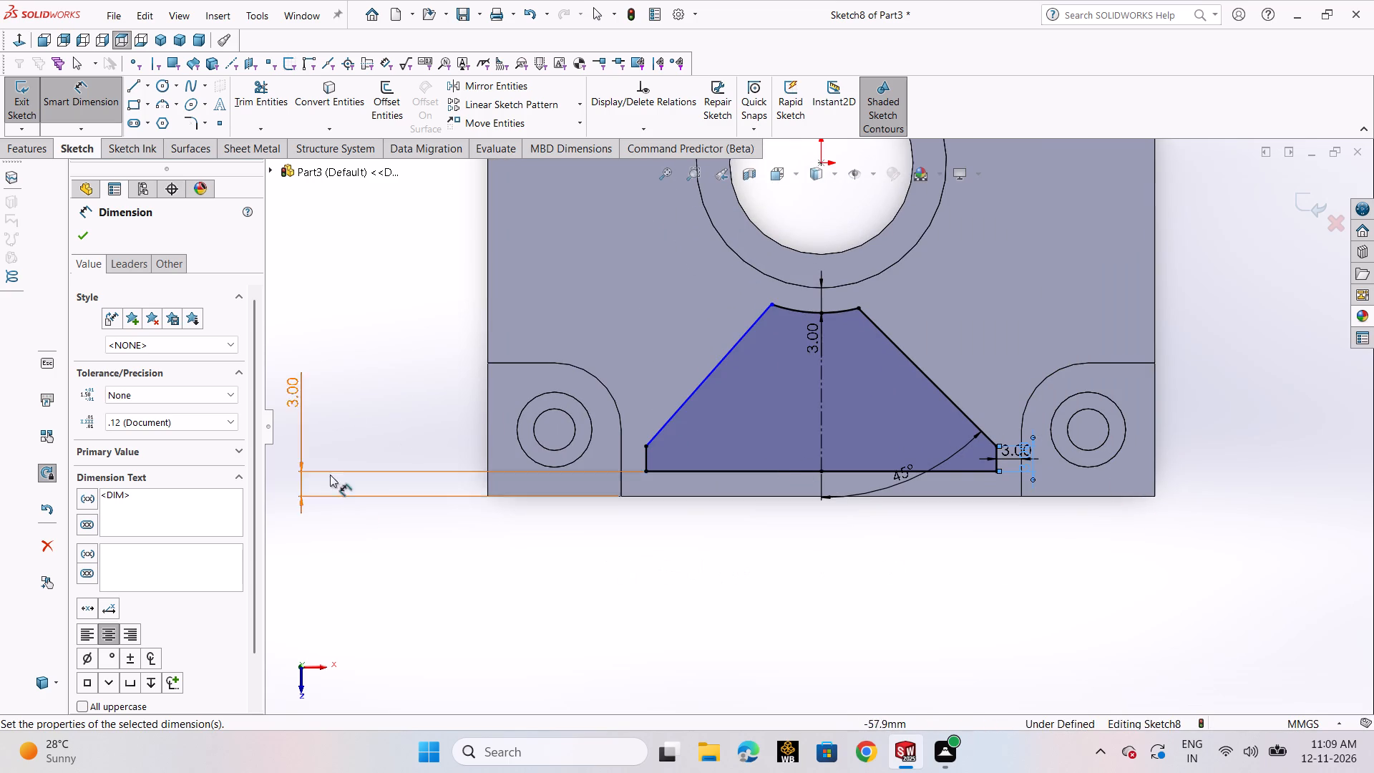
pyautogui.click(71, 237)
pyautogui.click(88, 237)
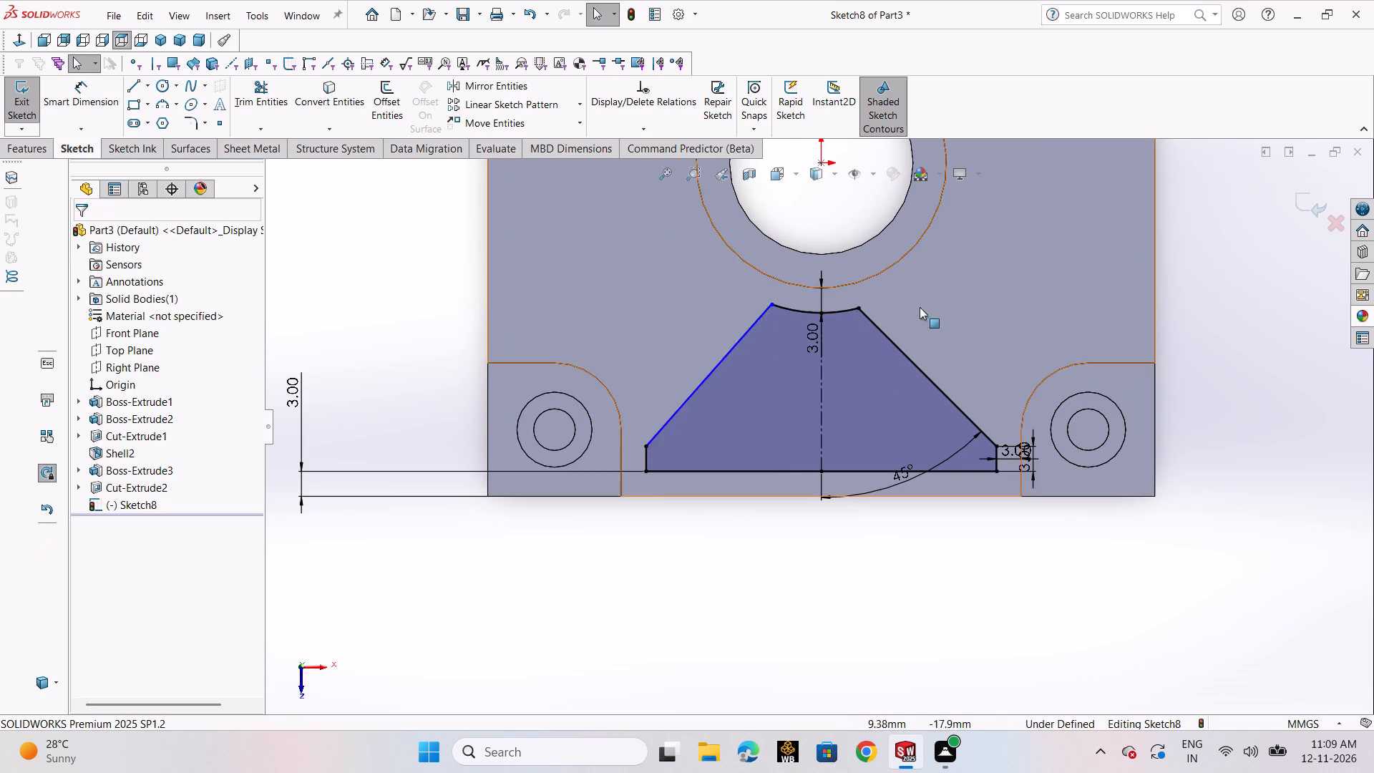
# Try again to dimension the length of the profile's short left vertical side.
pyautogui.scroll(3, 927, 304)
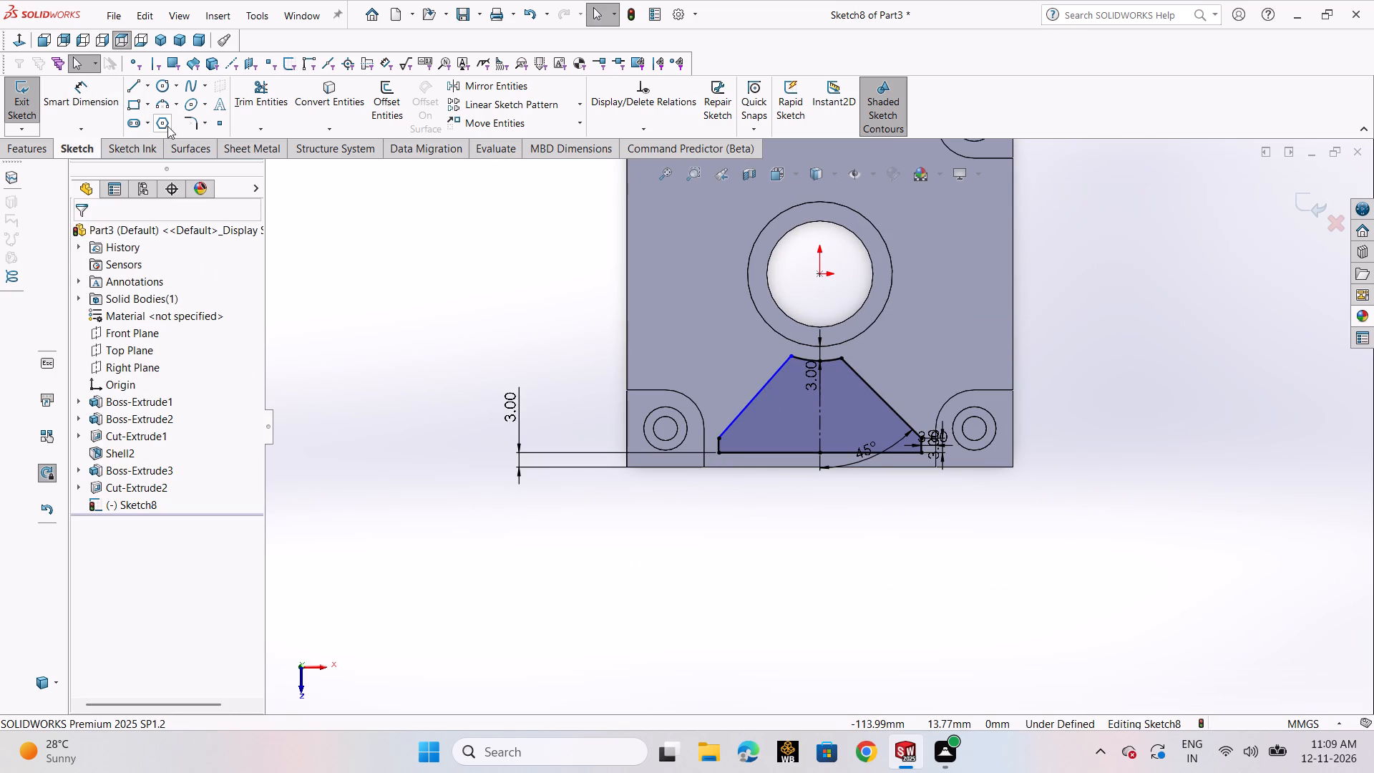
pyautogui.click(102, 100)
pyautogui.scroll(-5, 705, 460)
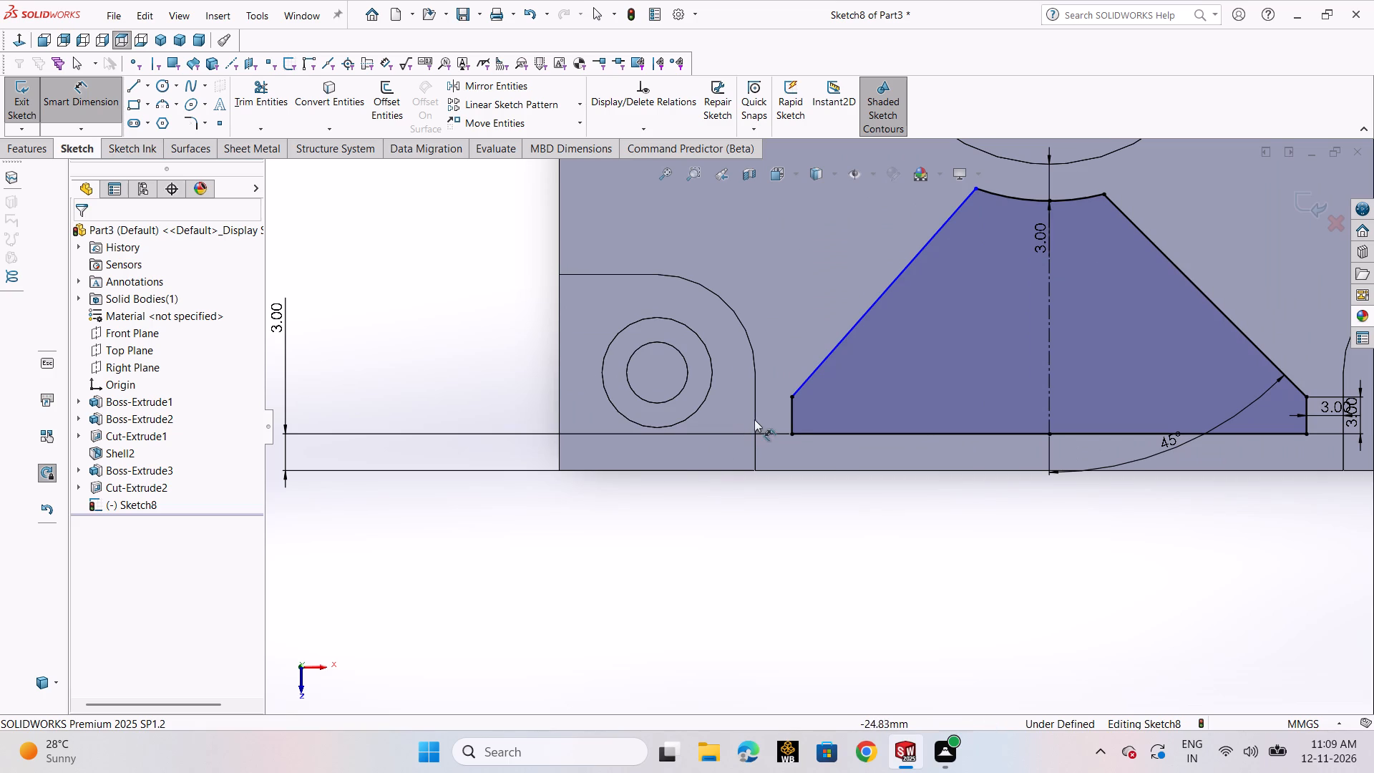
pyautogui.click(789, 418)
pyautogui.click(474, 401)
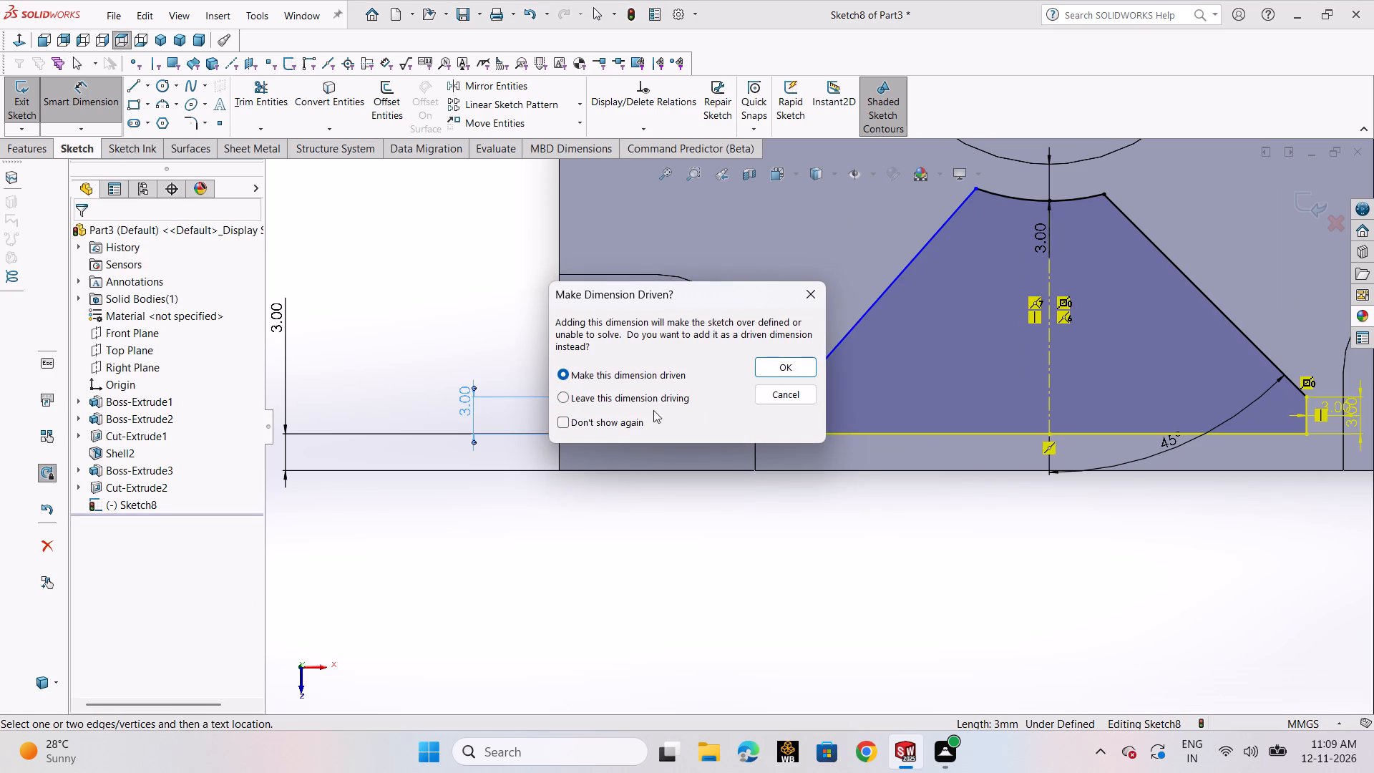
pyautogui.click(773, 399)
# Add a horizontal relation between the two endpoints of the profile's top arc.
pyautogui.scroll(3, 877, 354)
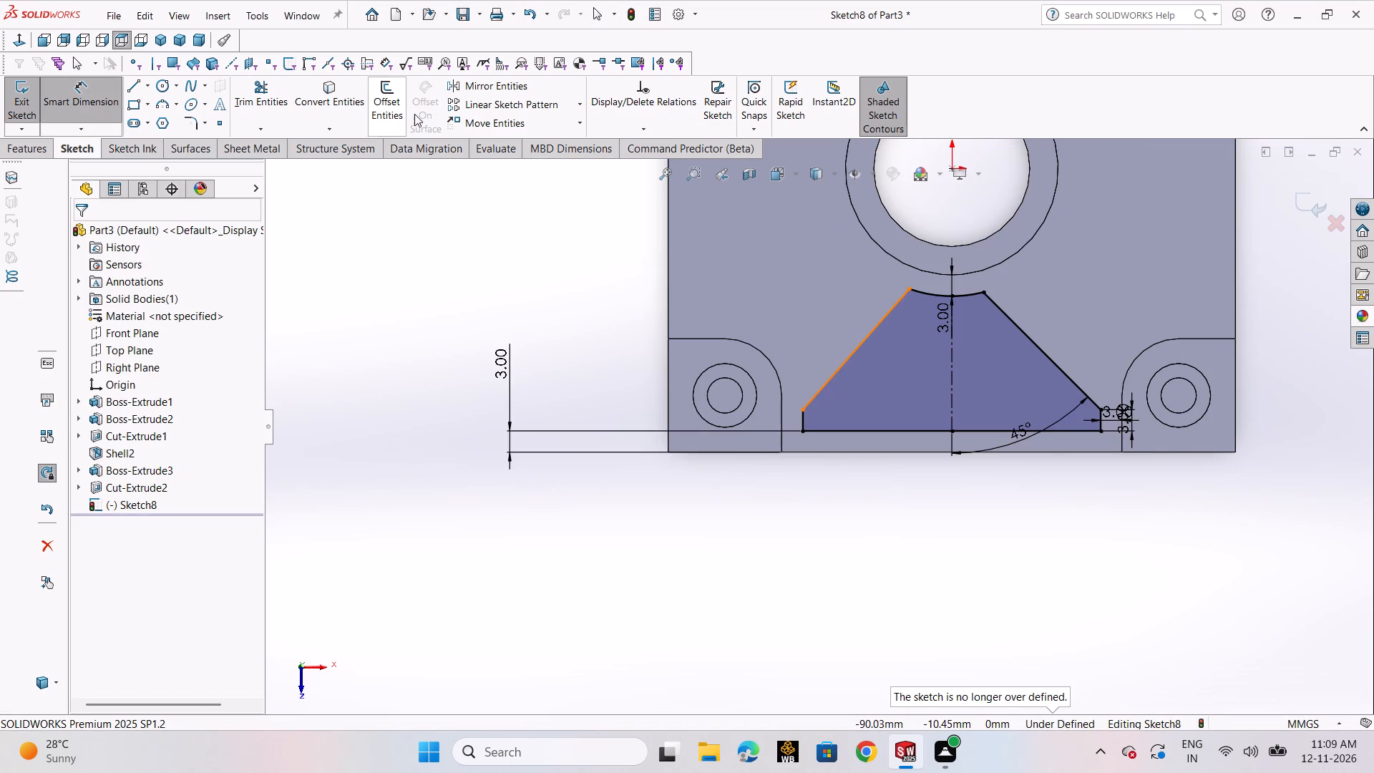
pyautogui.click(610, 130)
pyautogui.click(637, 162)
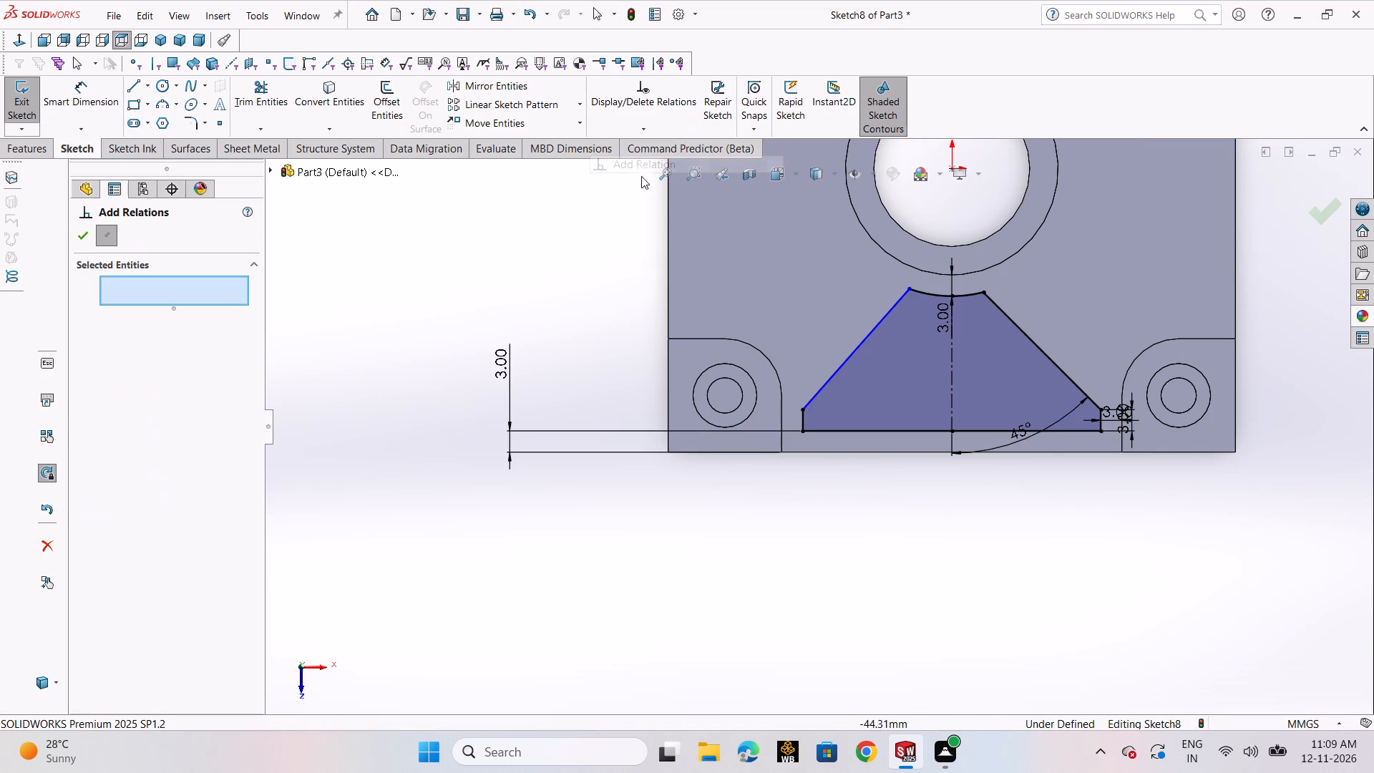
pyautogui.scroll(-5, 952, 283)
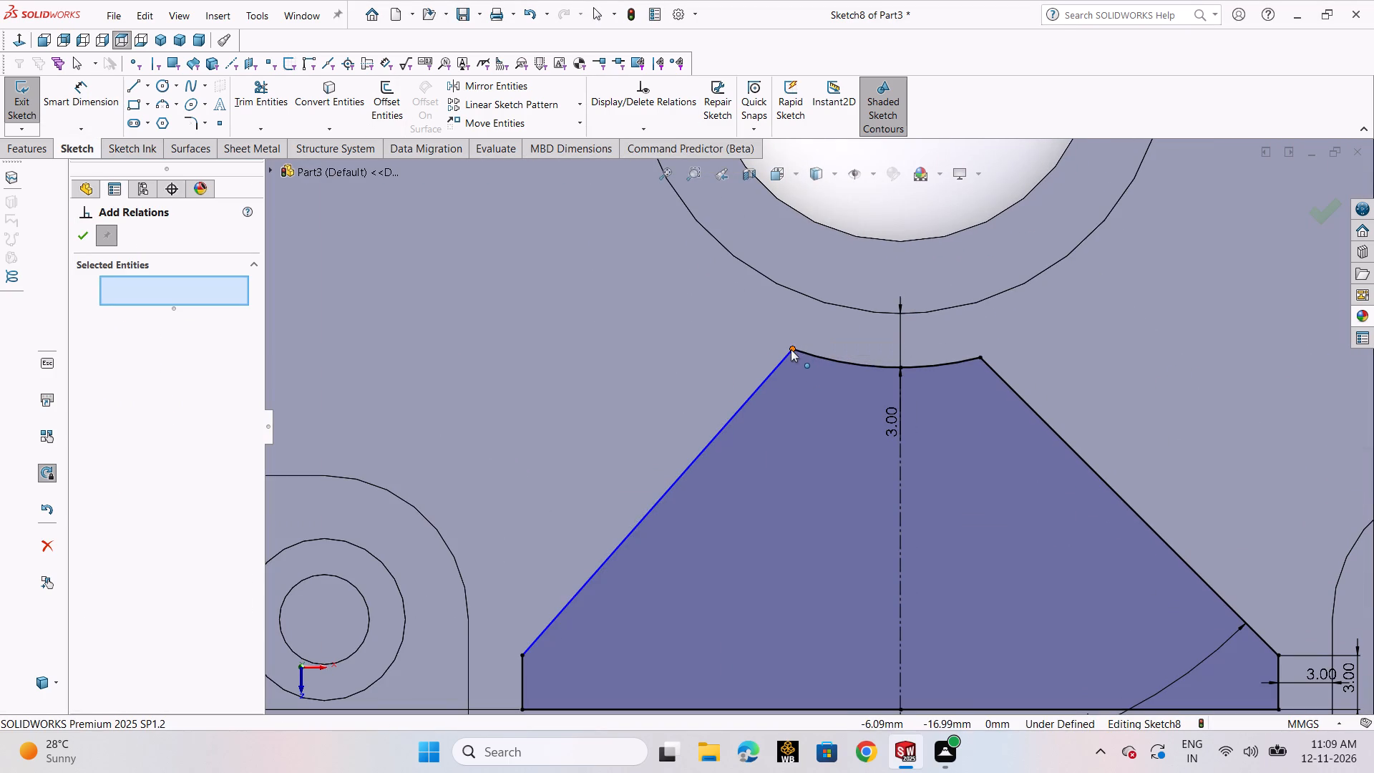
pyautogui.click(791, 349)
pyautogui.click(980, 356)
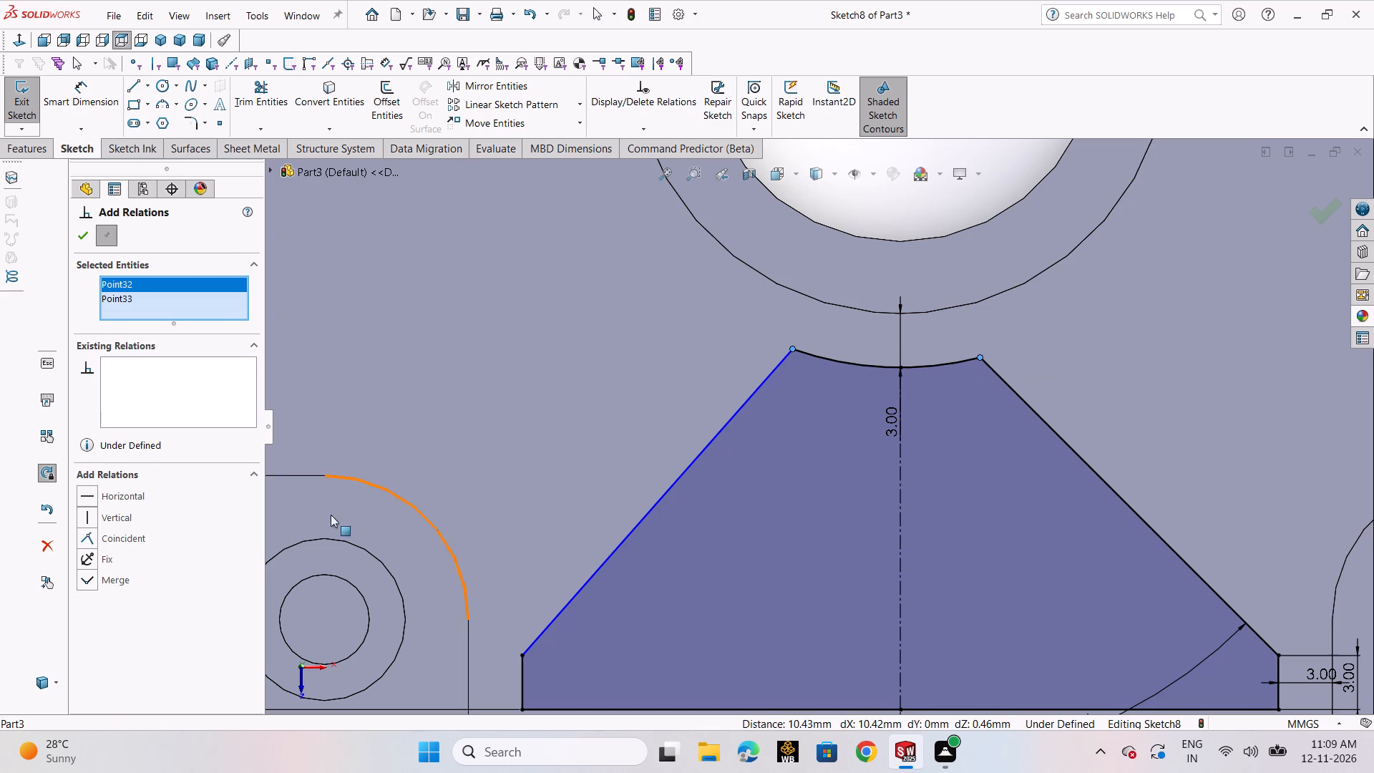
pyautogui.click(112, 497)
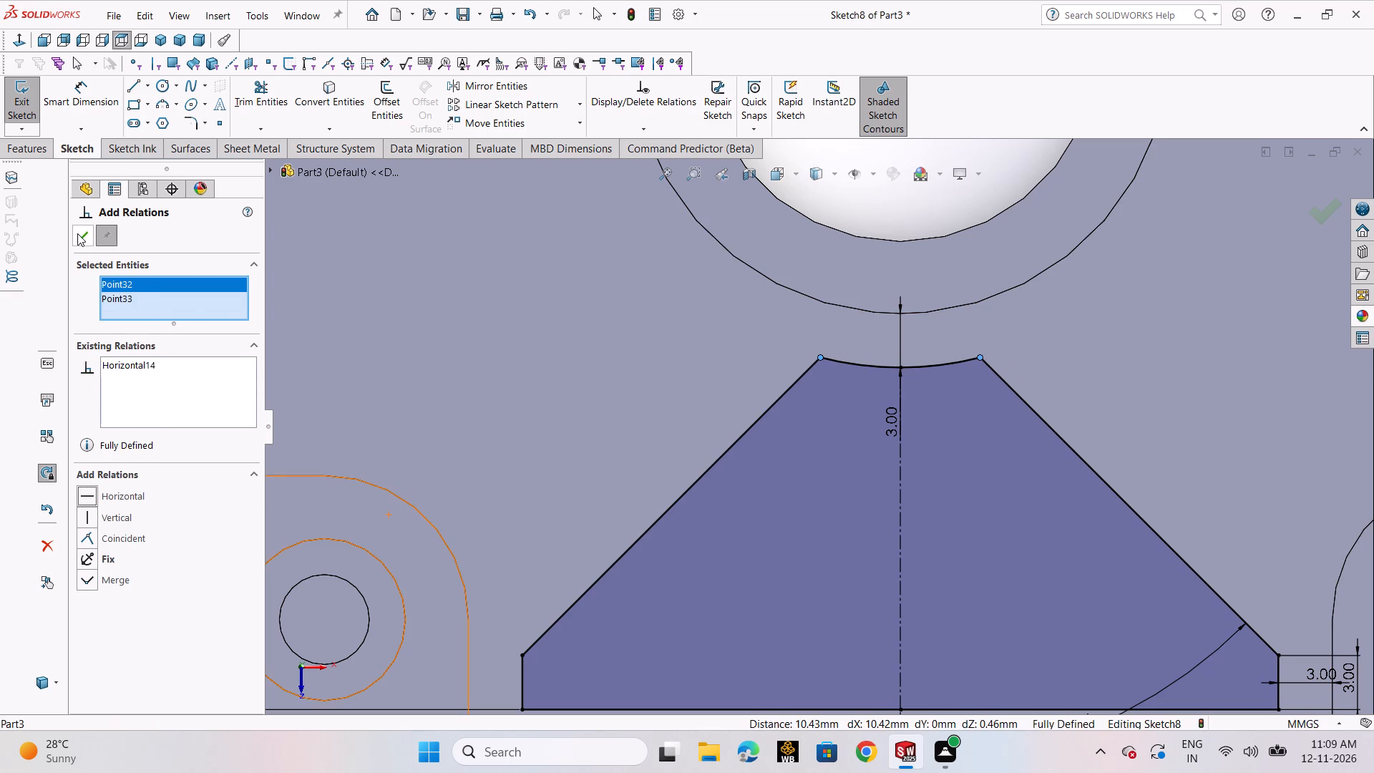
pyautogui.click(77, 233)
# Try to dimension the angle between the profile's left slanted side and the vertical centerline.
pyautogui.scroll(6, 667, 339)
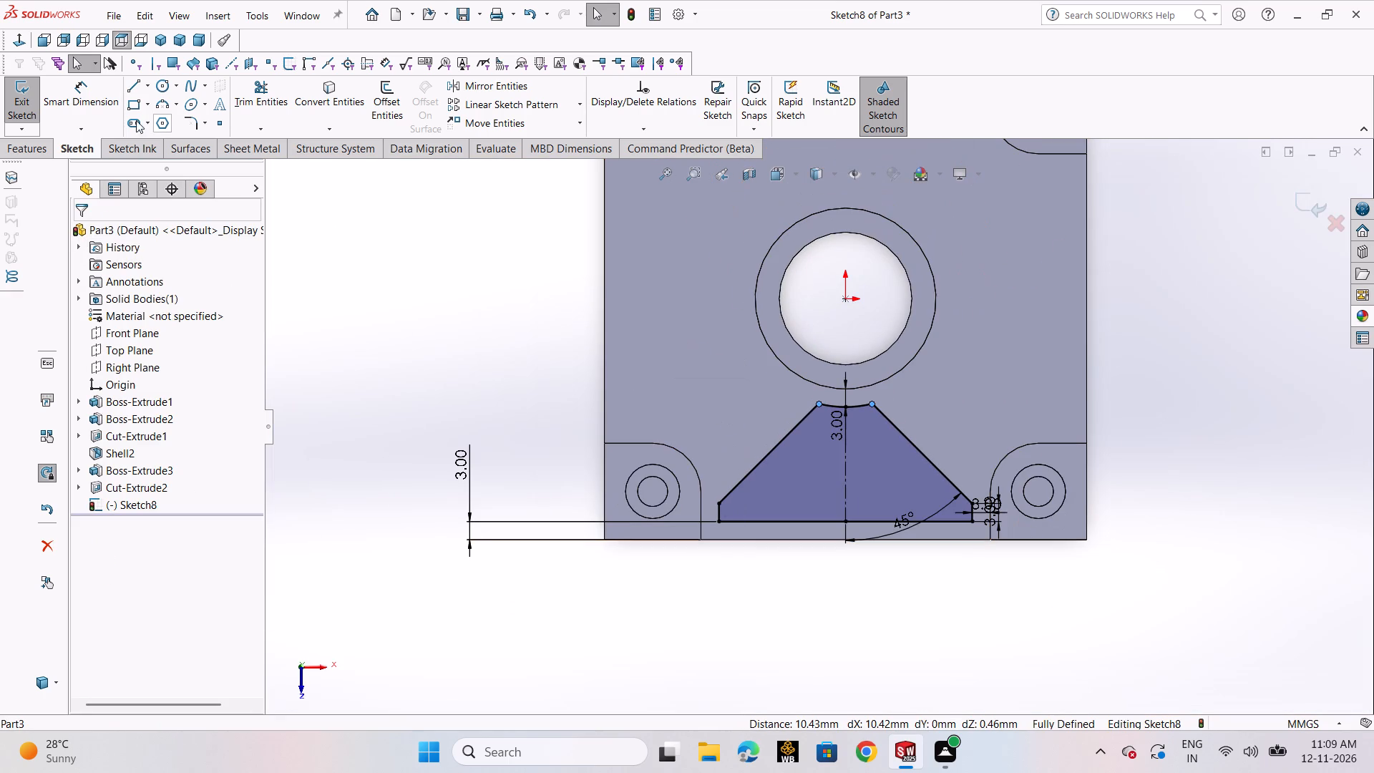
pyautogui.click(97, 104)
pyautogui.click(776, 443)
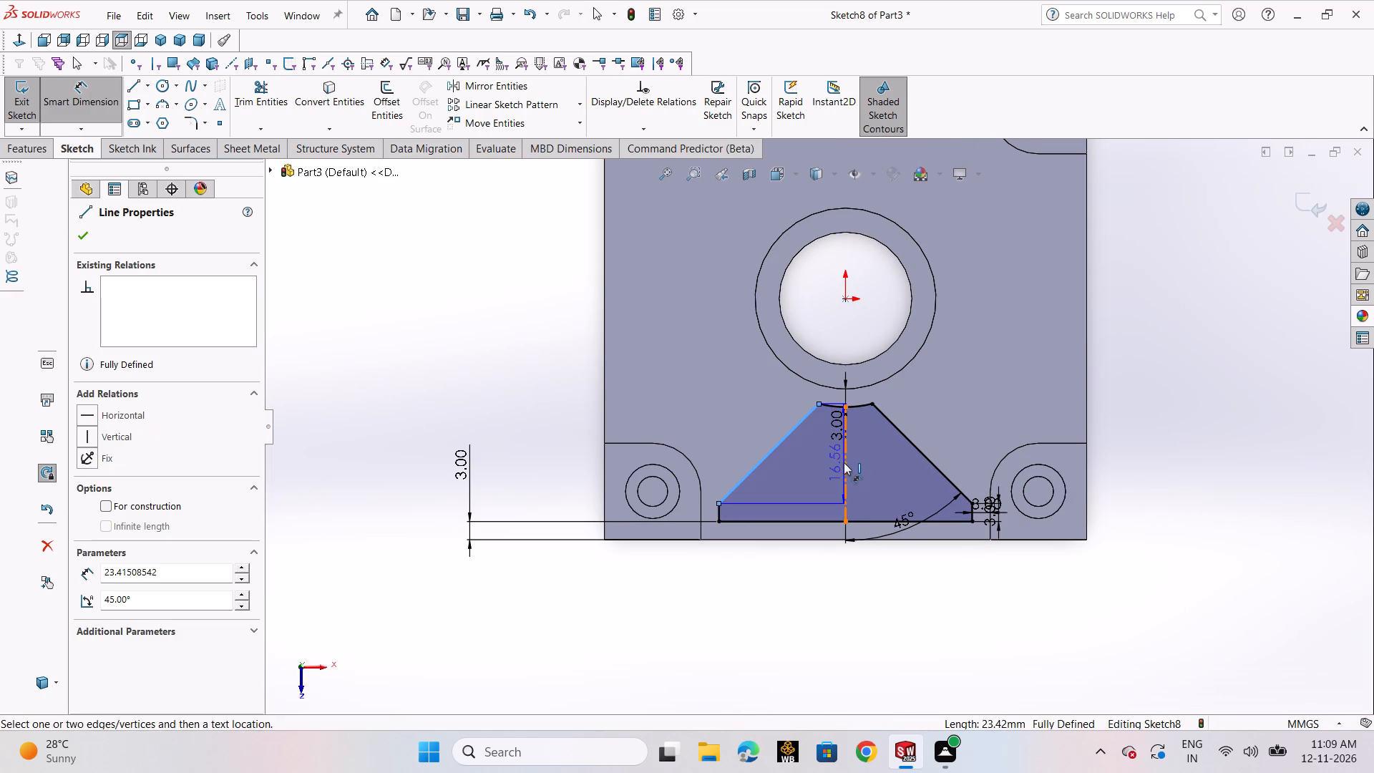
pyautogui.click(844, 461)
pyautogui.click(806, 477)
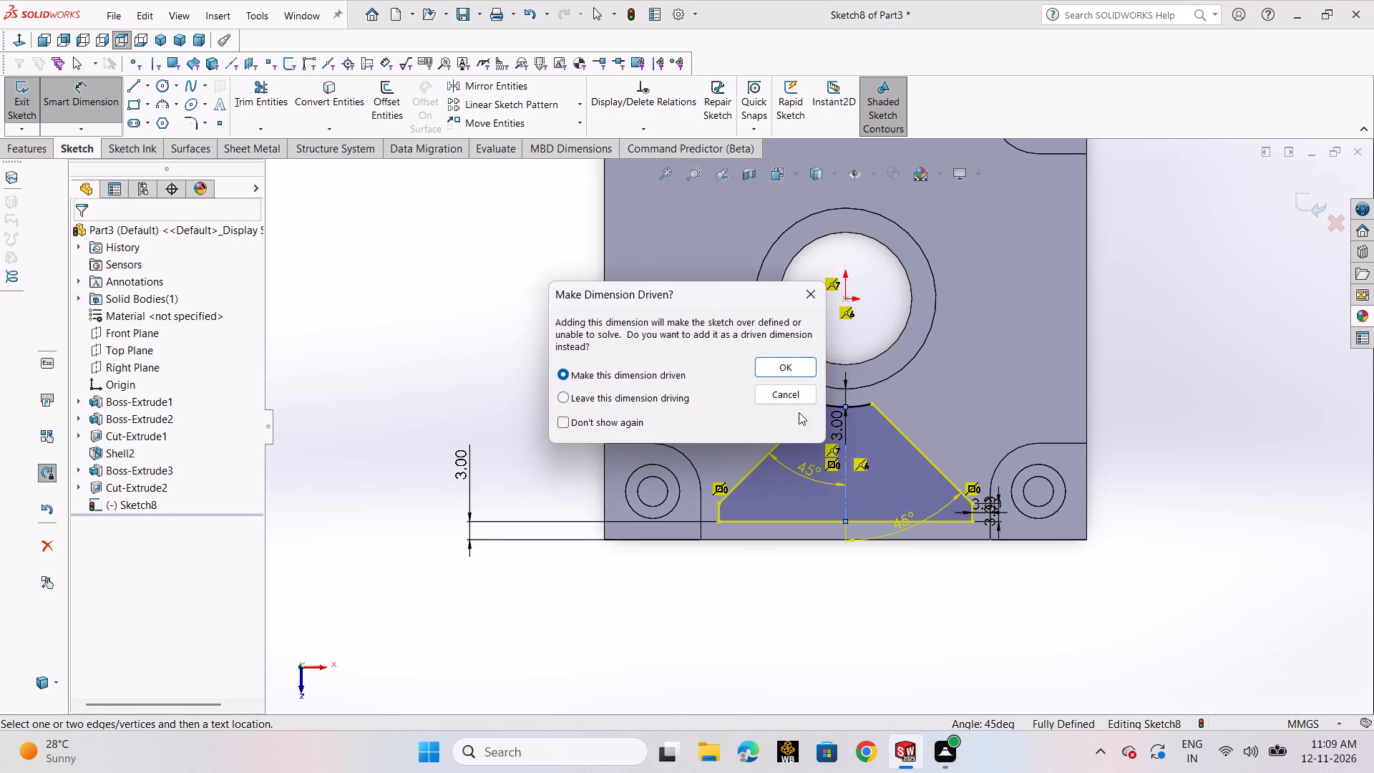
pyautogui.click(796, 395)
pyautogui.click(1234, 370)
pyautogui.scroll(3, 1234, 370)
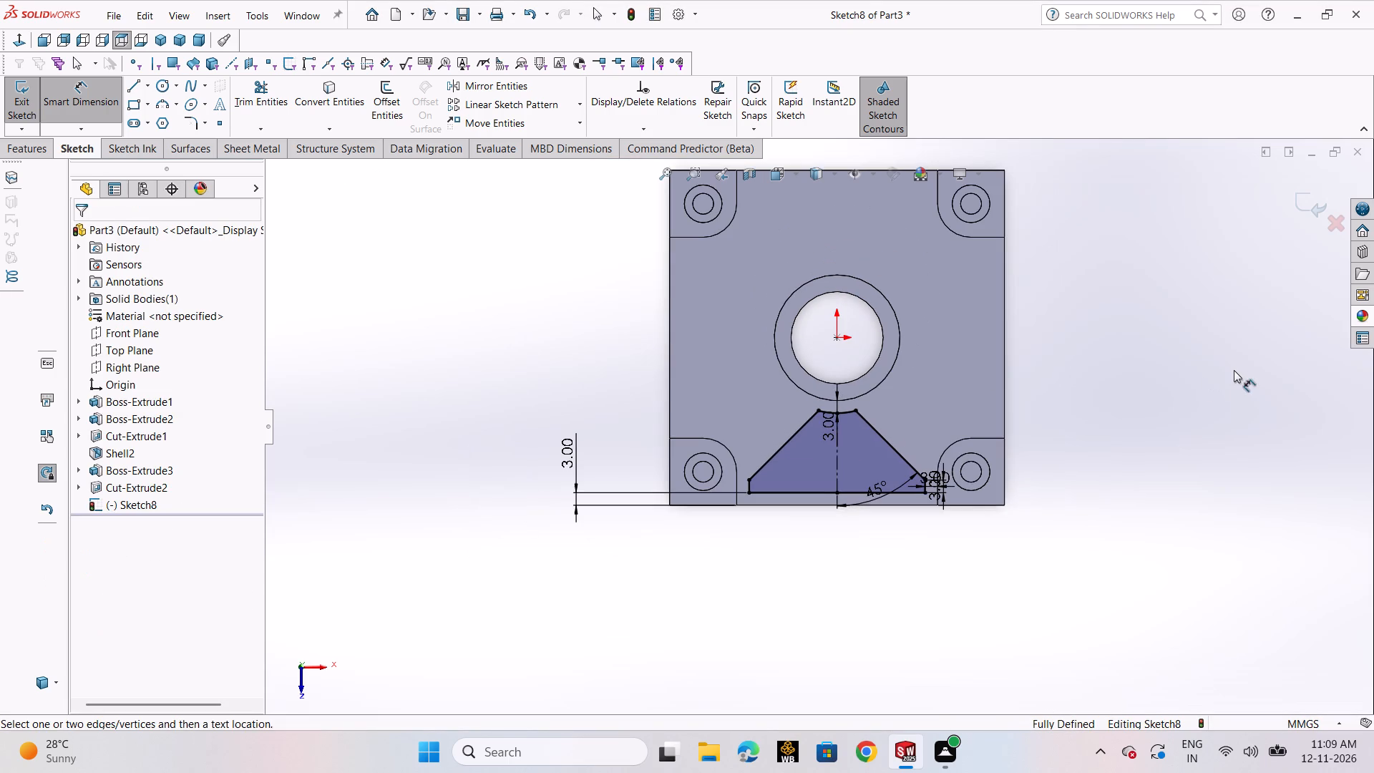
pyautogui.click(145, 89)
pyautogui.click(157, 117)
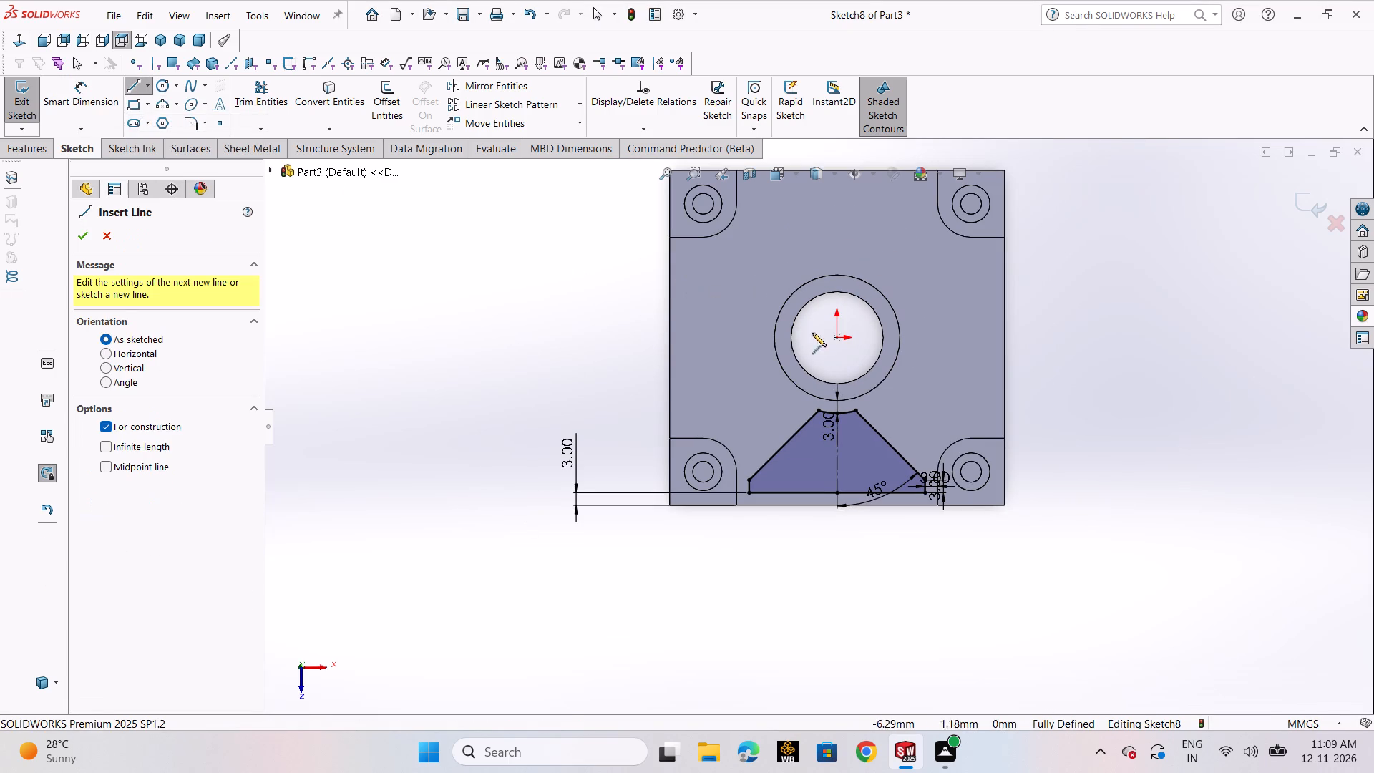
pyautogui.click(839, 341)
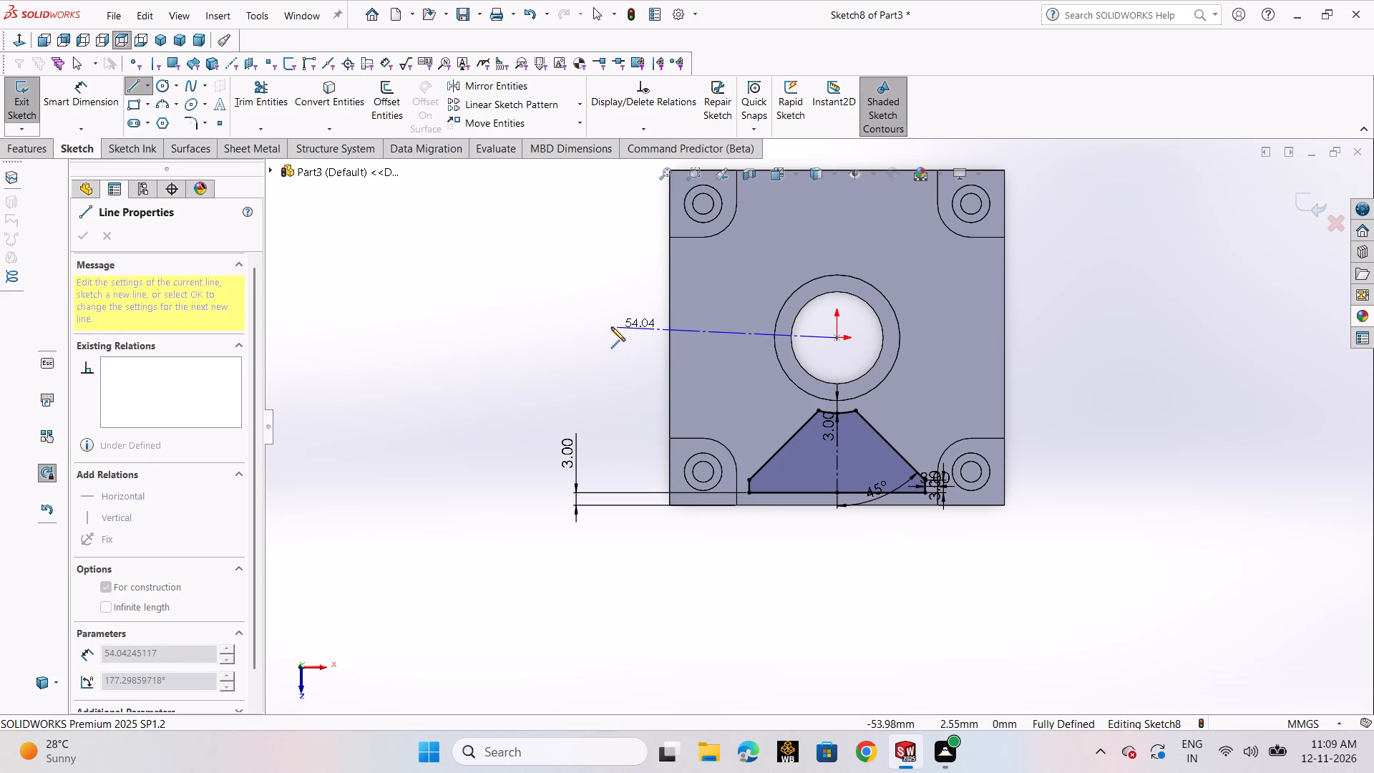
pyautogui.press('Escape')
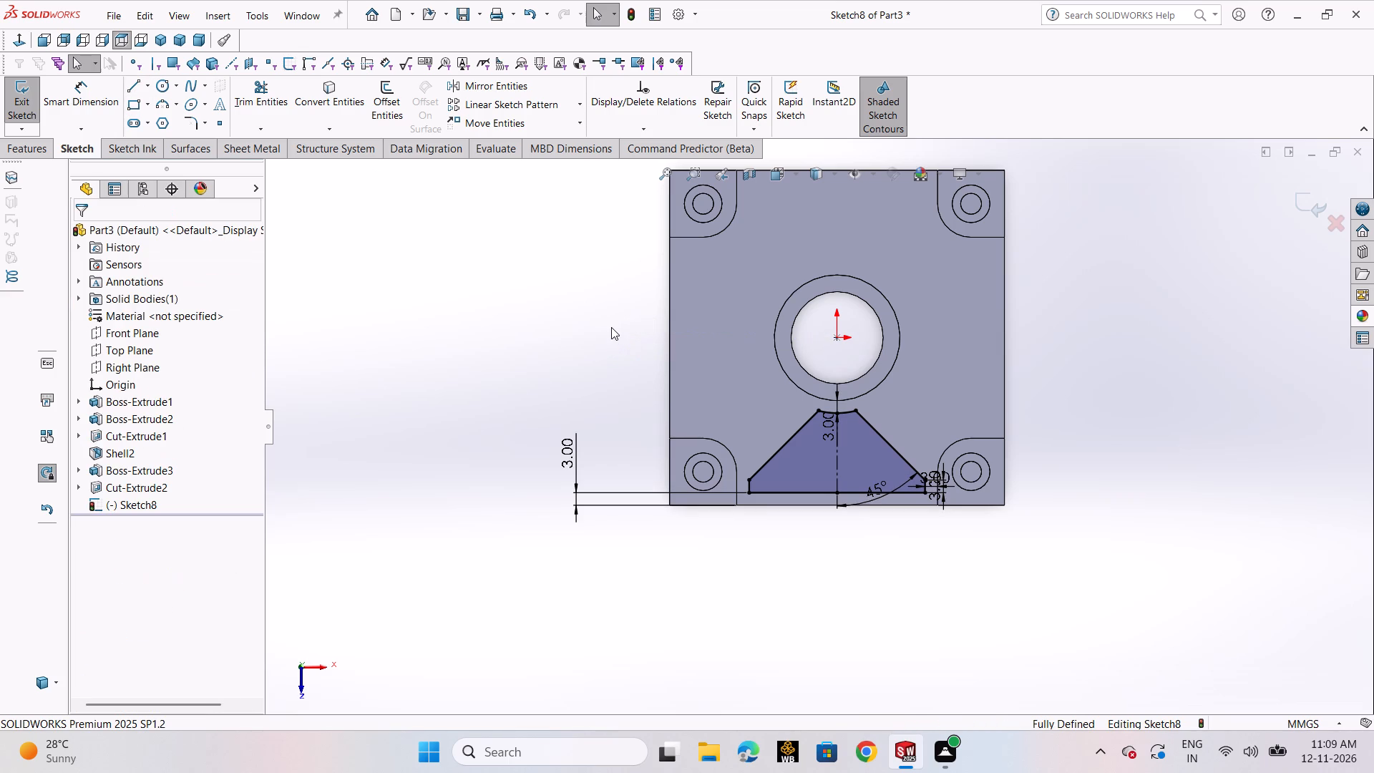
# Circular-pattern the closed profile about the origin with 4 equally spaced instances over 360 degrees, and exit the sketch.
pyautogui.click(581, 107)
pyautogui.click(575, 140)
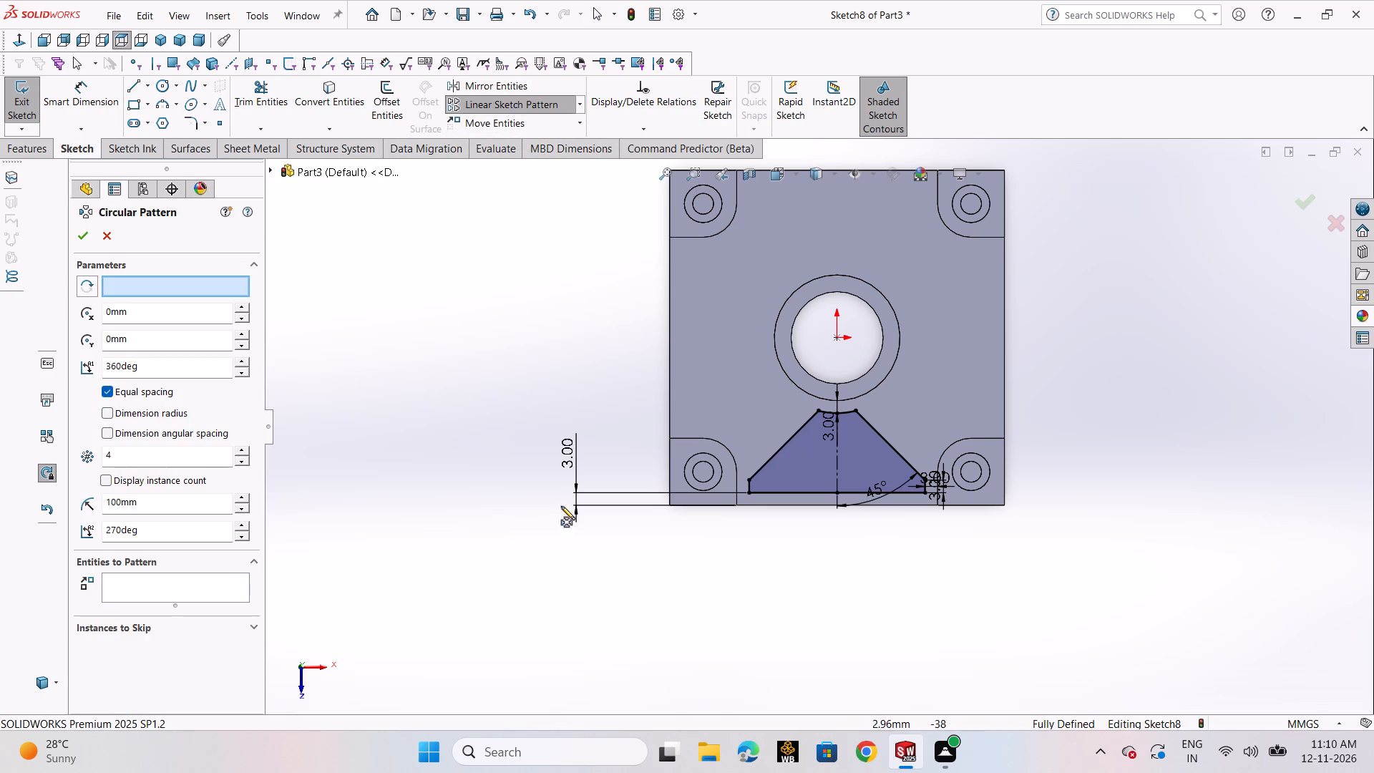
pyautogui.click(229, 590)
pyautogui.click(812, 449)
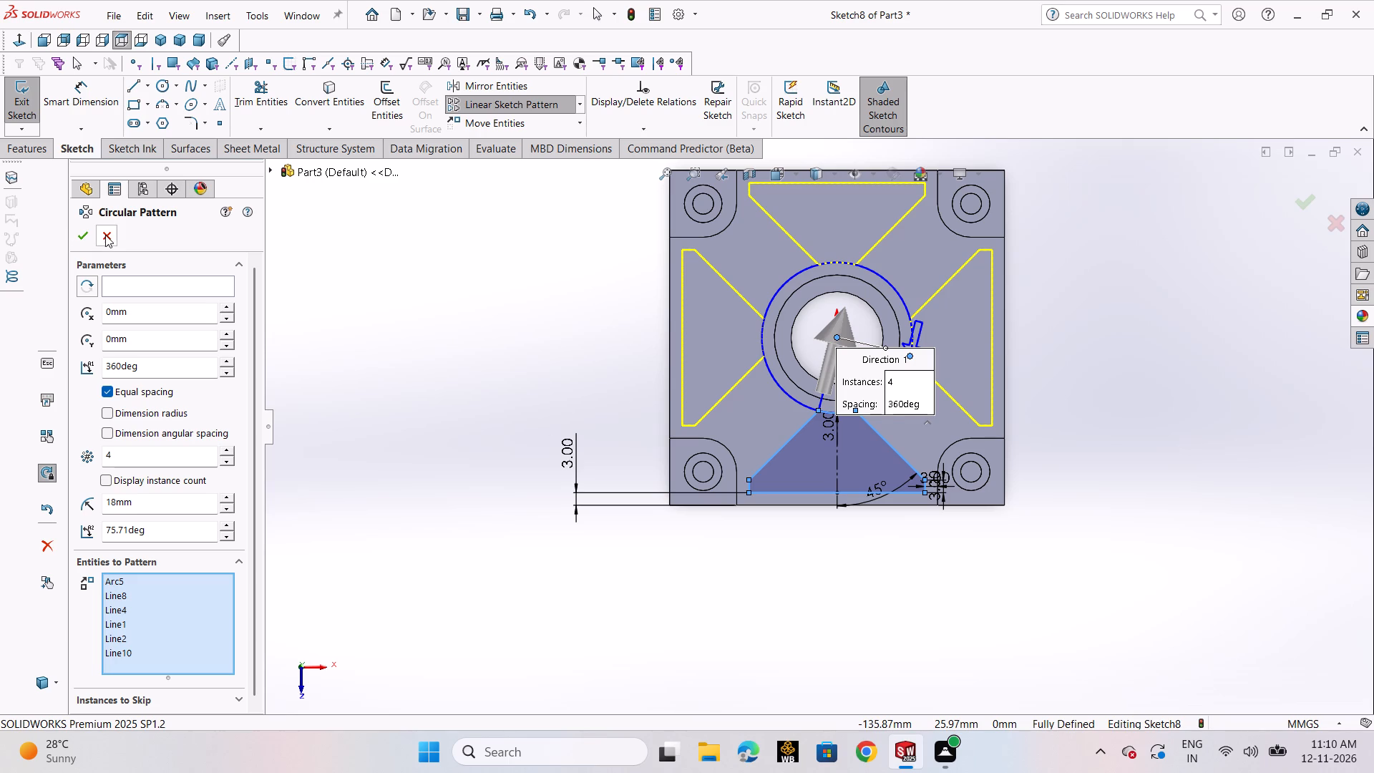
pyautogui.click(85, 233)
pyautogui.scroll(2, 997, 313)
pyautogui.click(1310, 200)
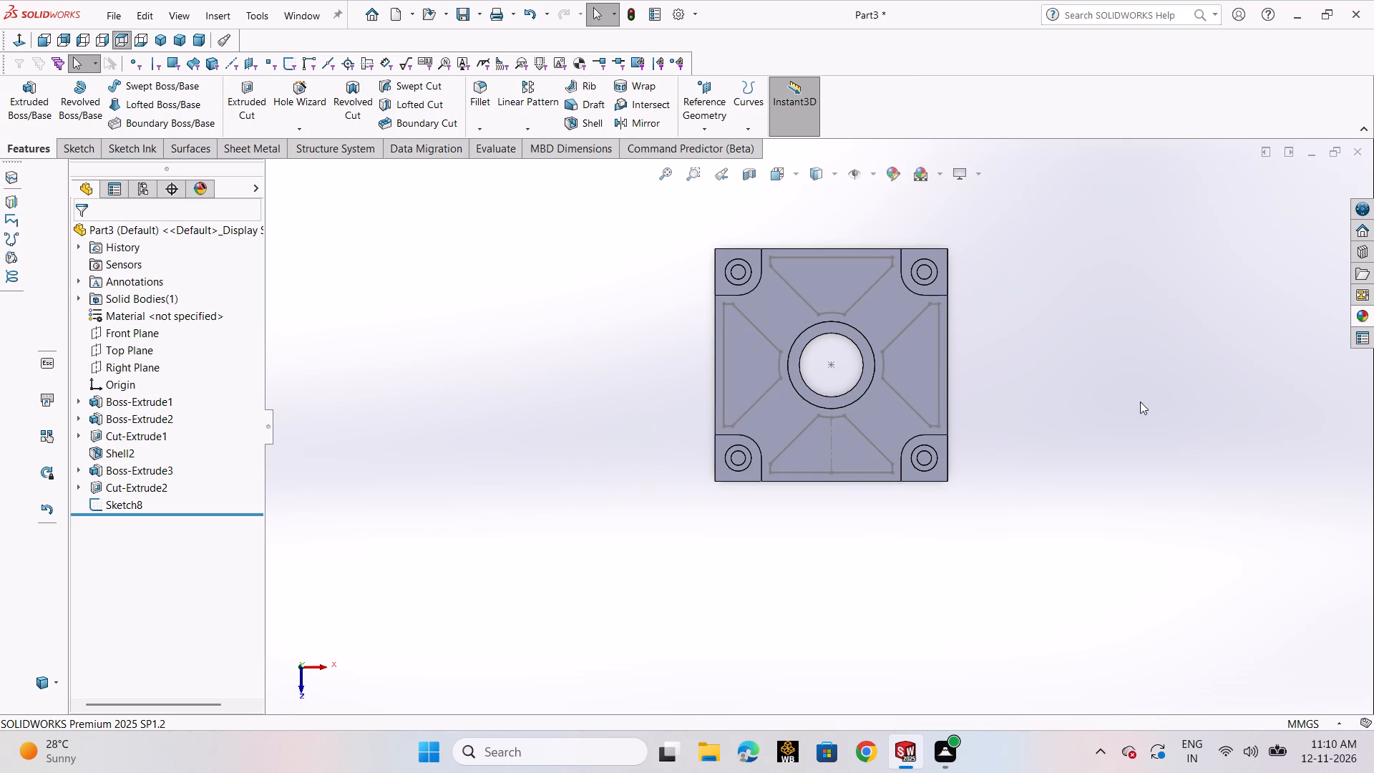
# Cut-extrude the four-profile sketch through the plate as a Blind cut of 10 mm.
pyautogui.moveTo(1138, 402); pyautogui.dragTo(991, 186, button='middle')
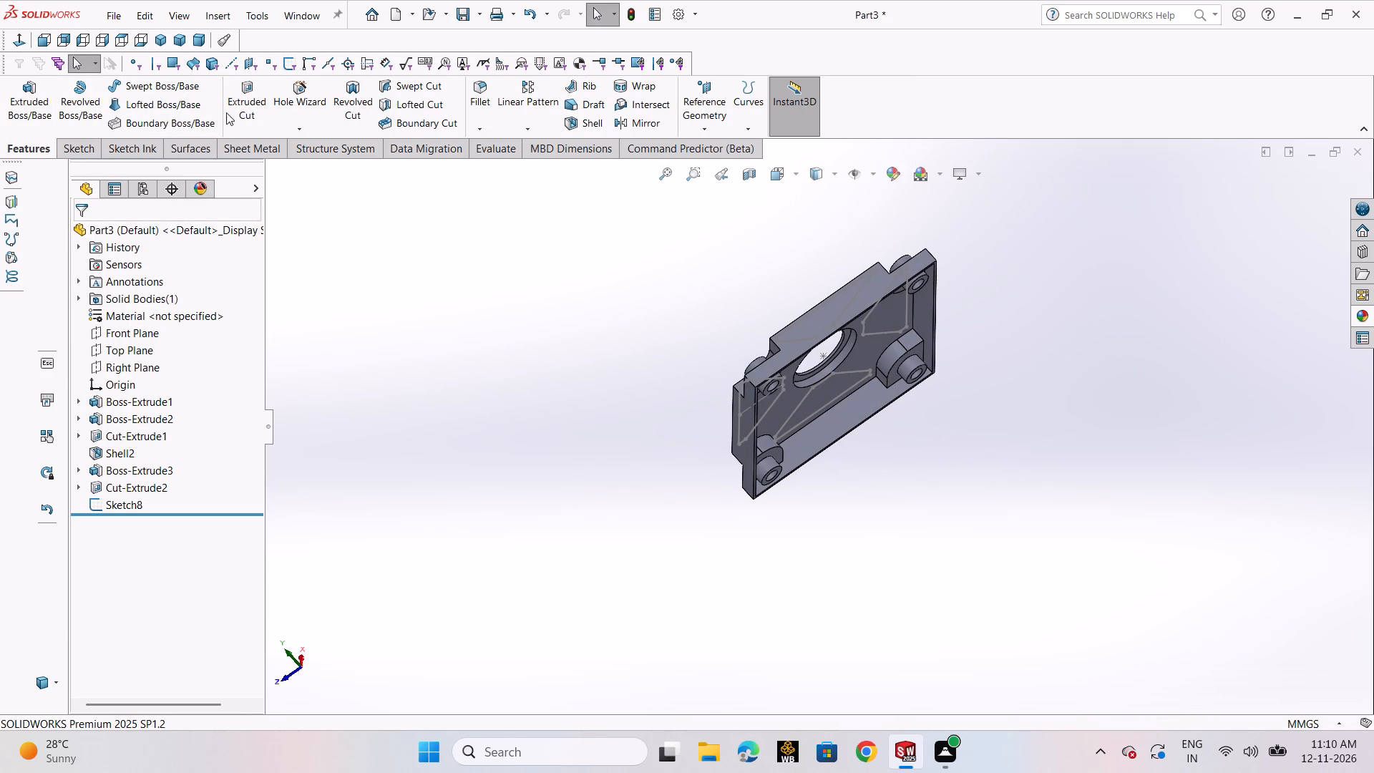
pyautogui.click(231, 111)
pyautogui.click(273, 170)
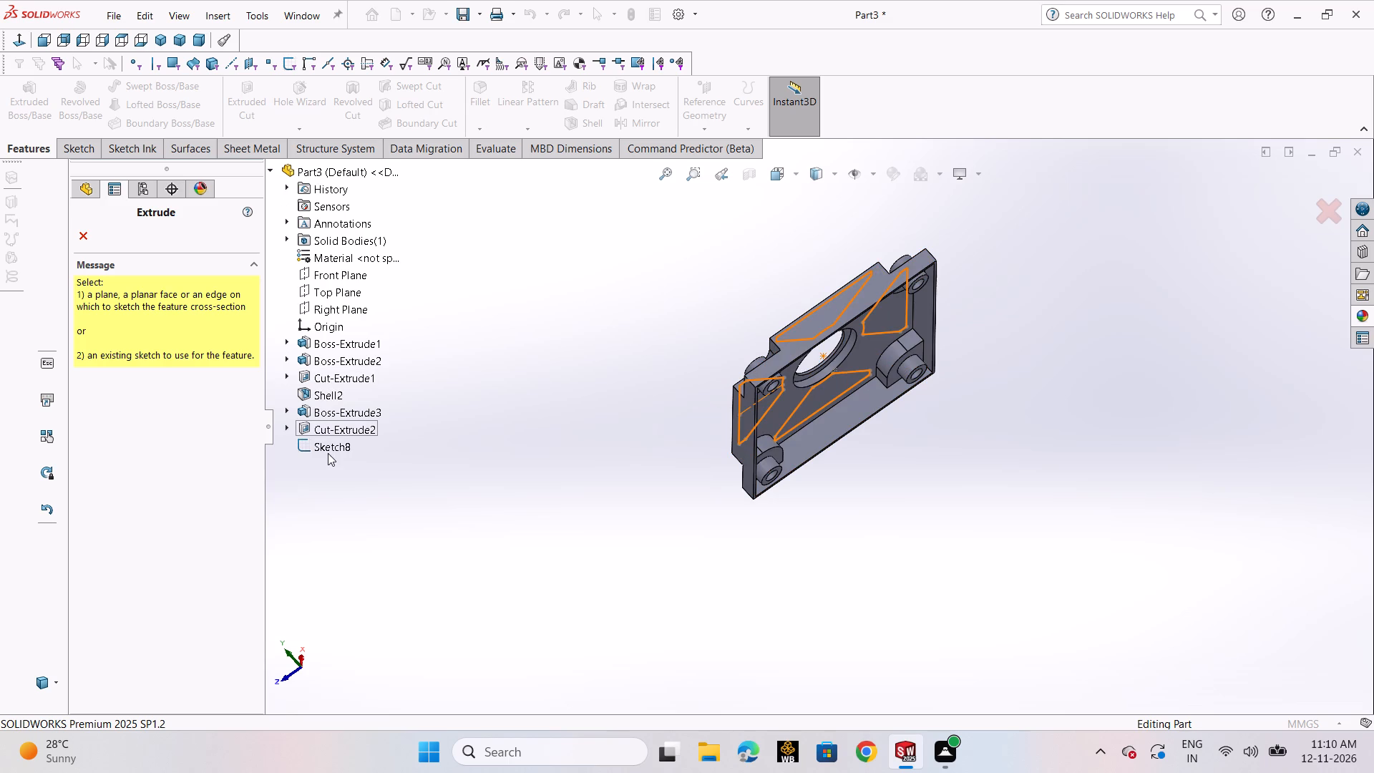
pyautogui.click(328, 453)
pyautogui.scroll(1, 572, 438)
pyautogui.moveTo(572, 438); pyautogui.dragTo(653, 488, button='middle')
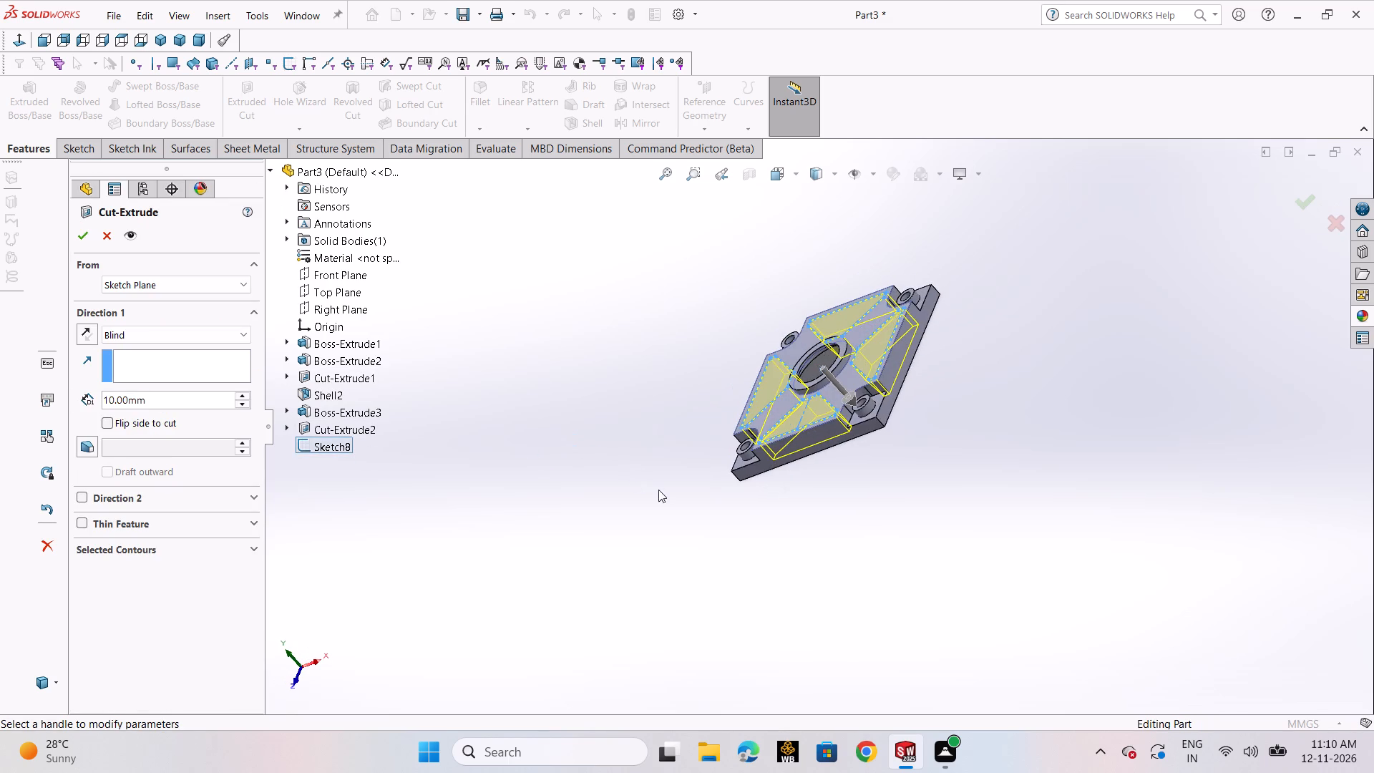
pyautogui.click(81, 235)
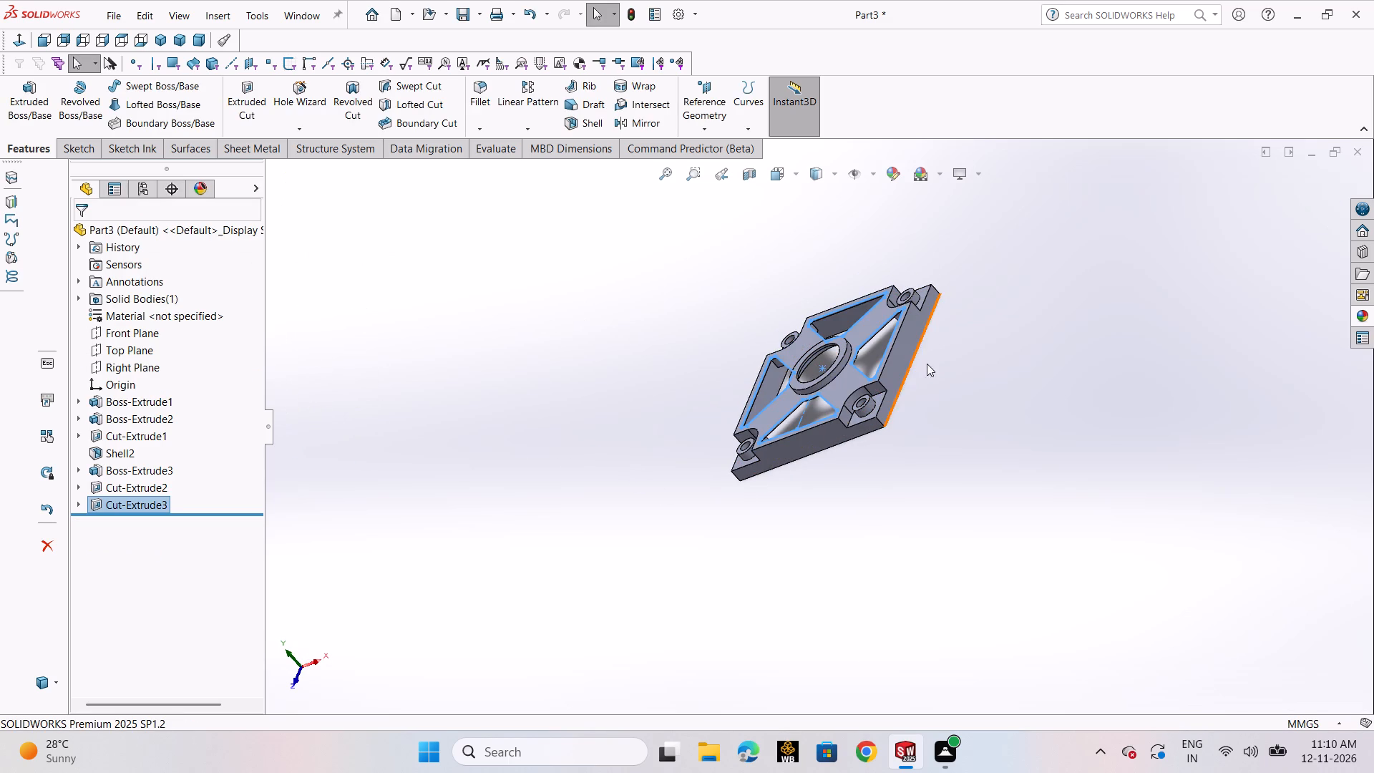
pyautogui.click(1012, 365)
# Examine the four cutouts and the diagonal arms between them from an angled view.
pyautogui.scroll(2, 1000, 378)
pyautogui.scroll(-2, 935, 394)
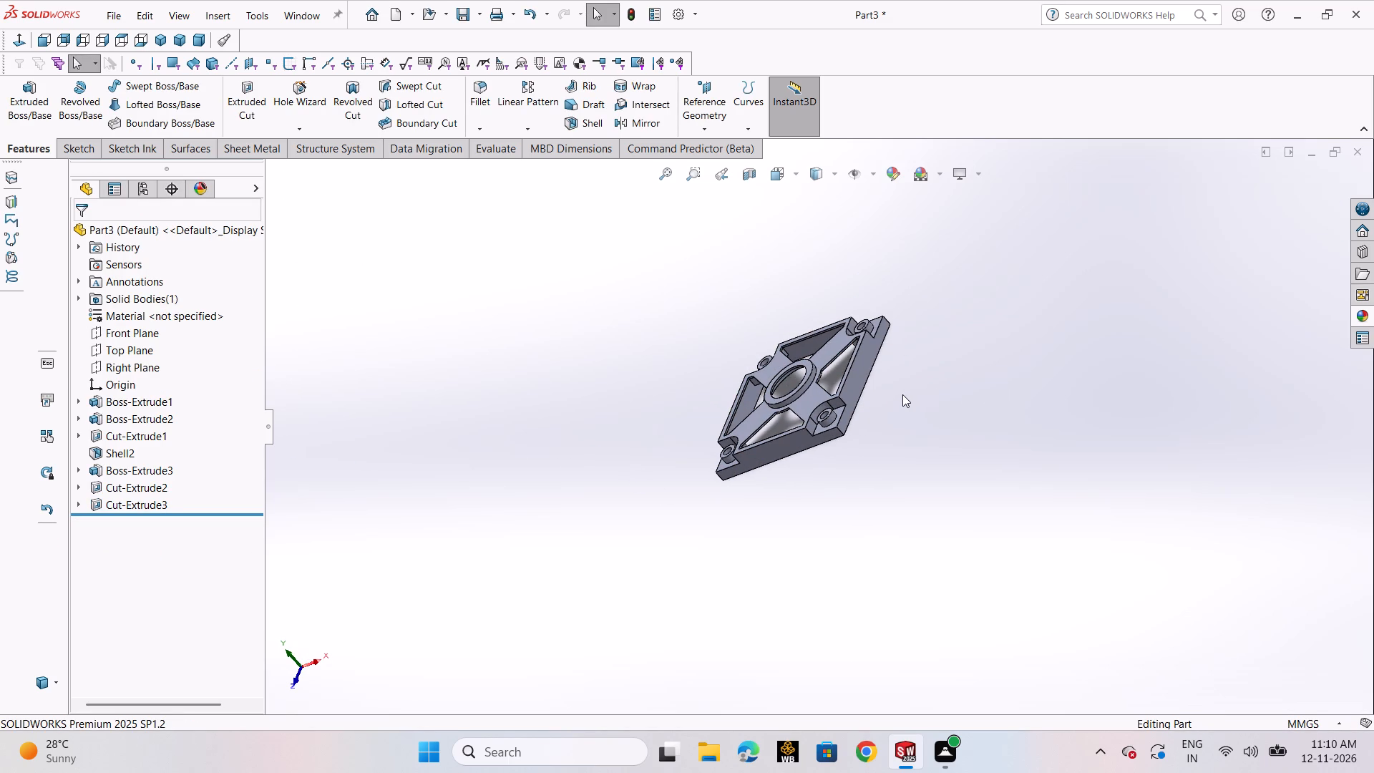
pyautogui.moveTo(960, 403); pyautogui.dragTo(981, 382, button='middle')
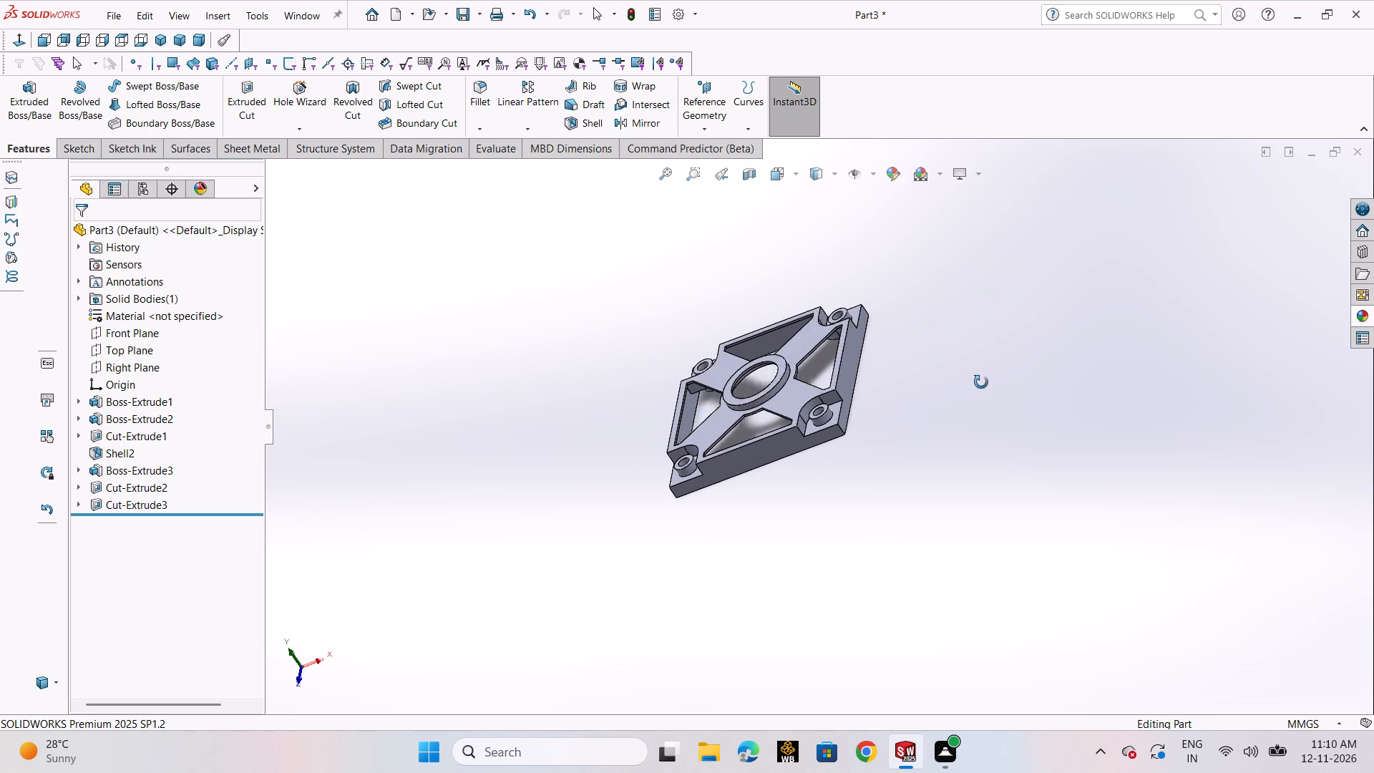
pyautogui.moveTo(981, 382); pyautogui.dragTo(1000, 371, button='middle')
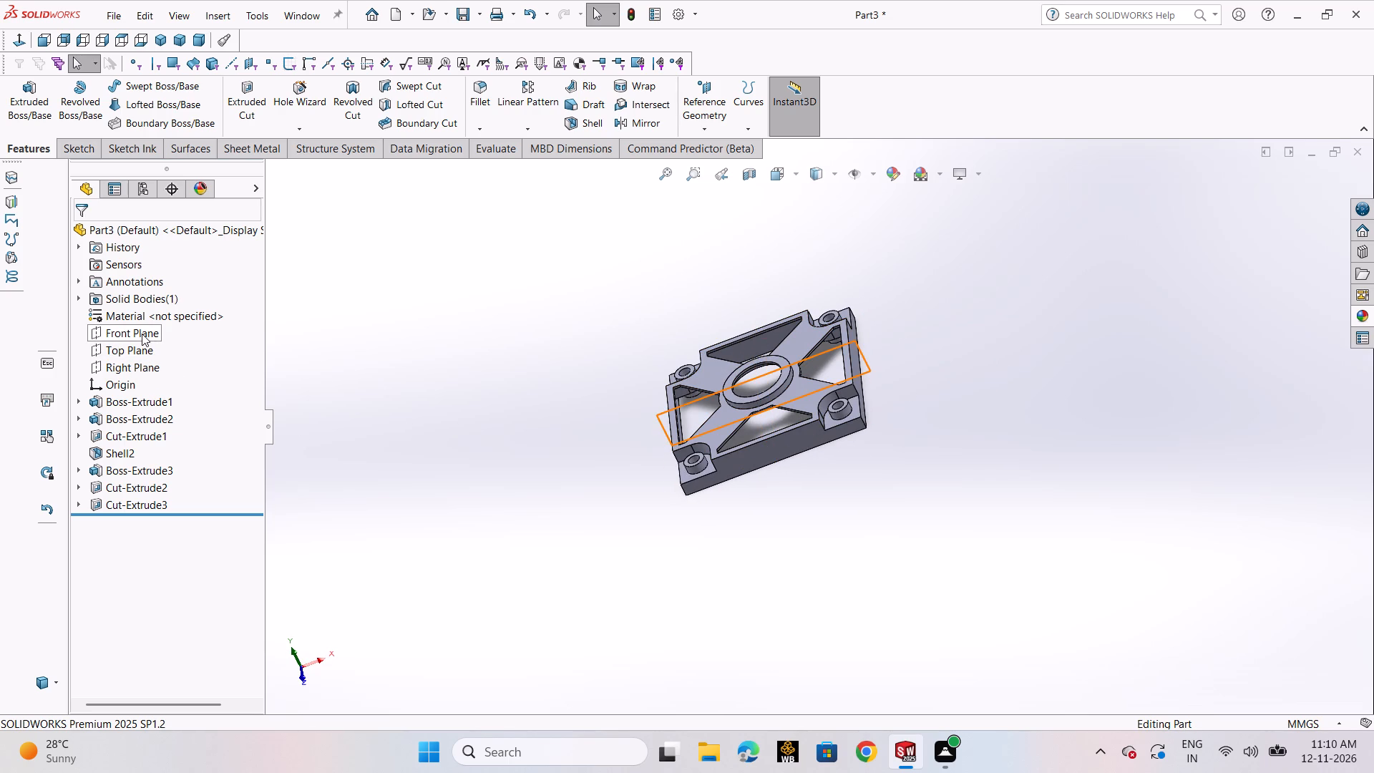
pyautogui.click(1101, 407)
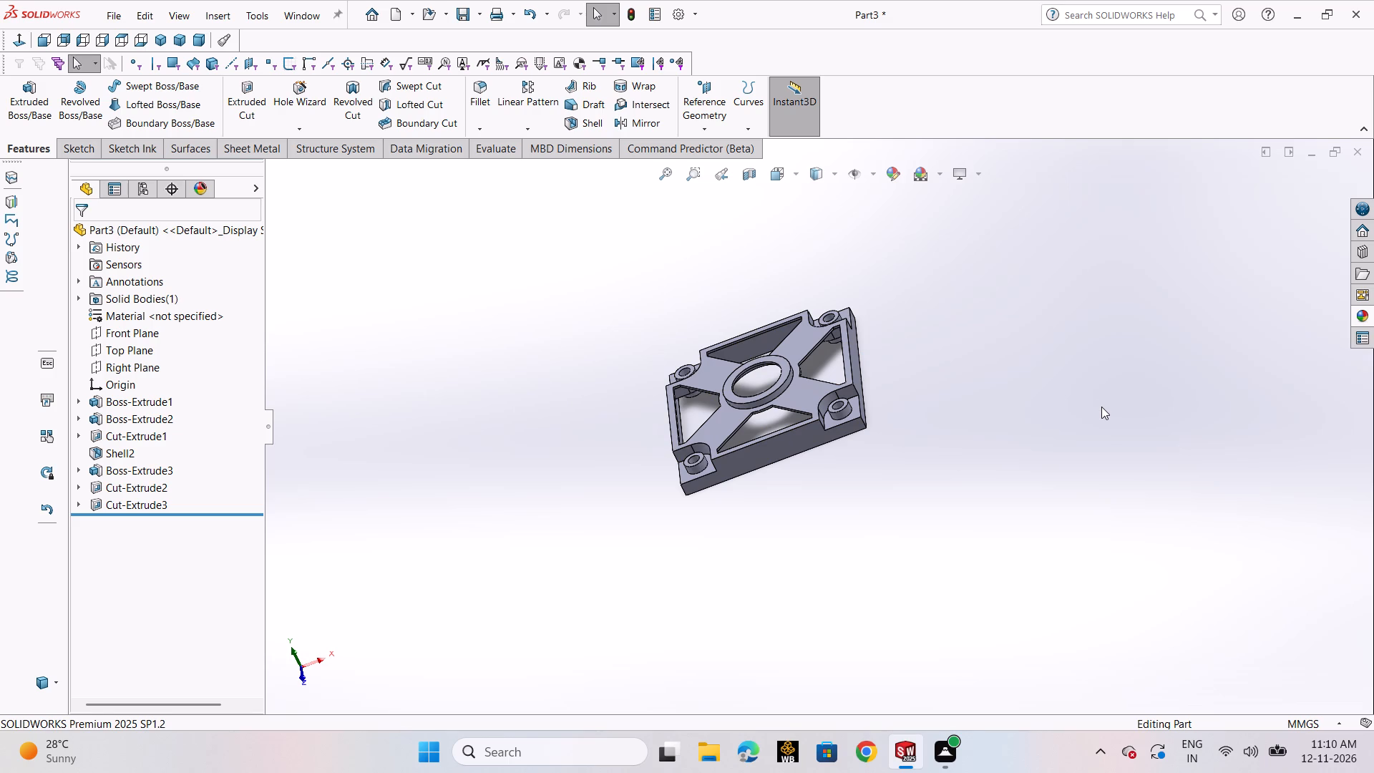
pyautogui.scroll(-2, 749, 355)
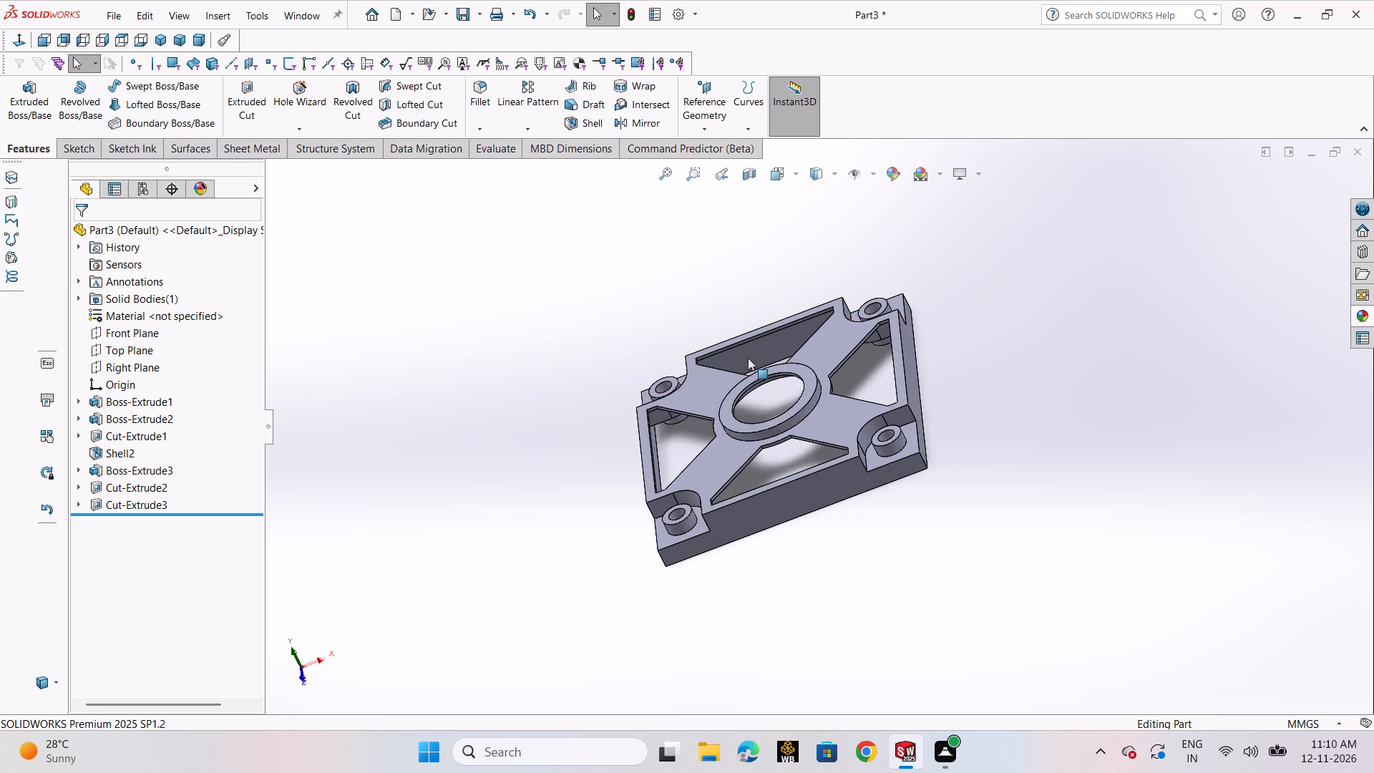
pyautogui.scroll(-2, 752, 435)
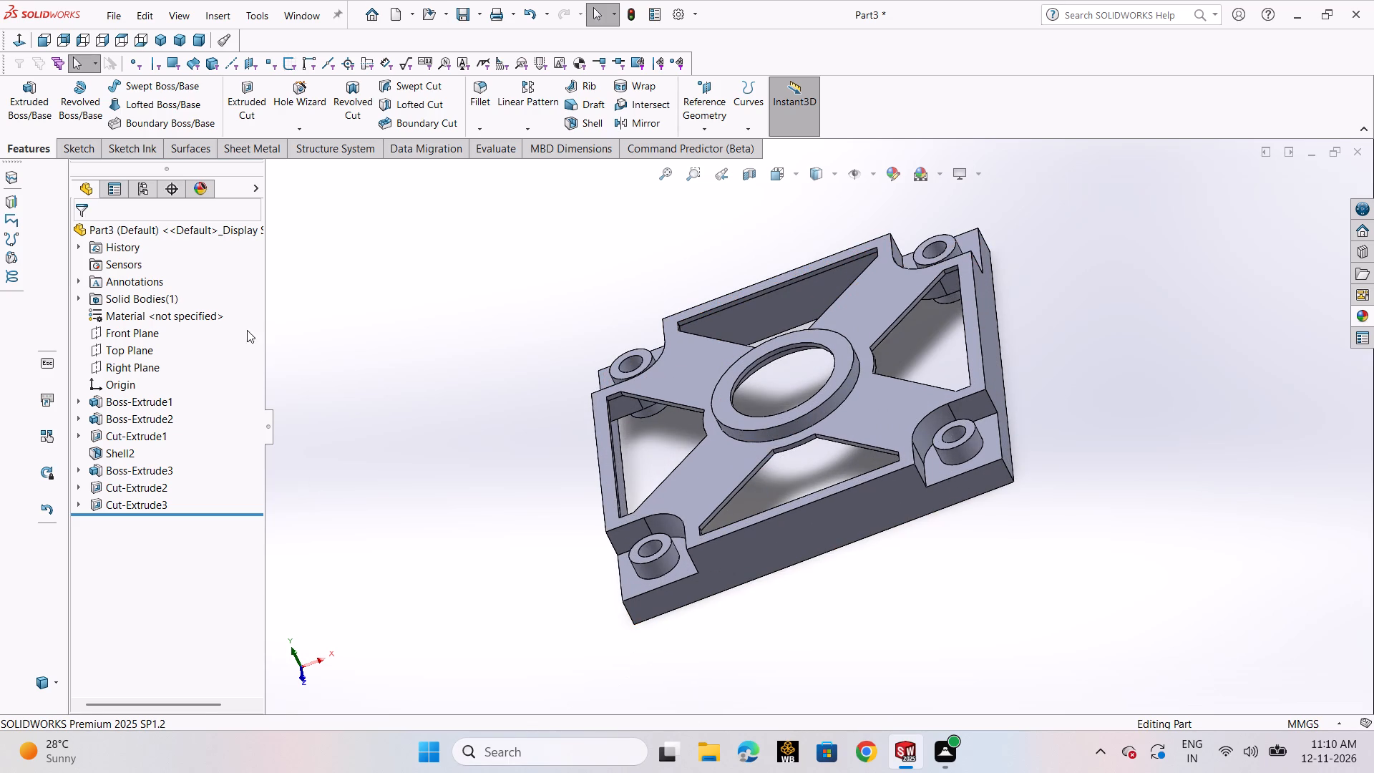
# Create a mid-plane reference plane between the two cutout side walls of one diagonal arm running from the ring to a corner boss.
pyautogui.click(703, 132)
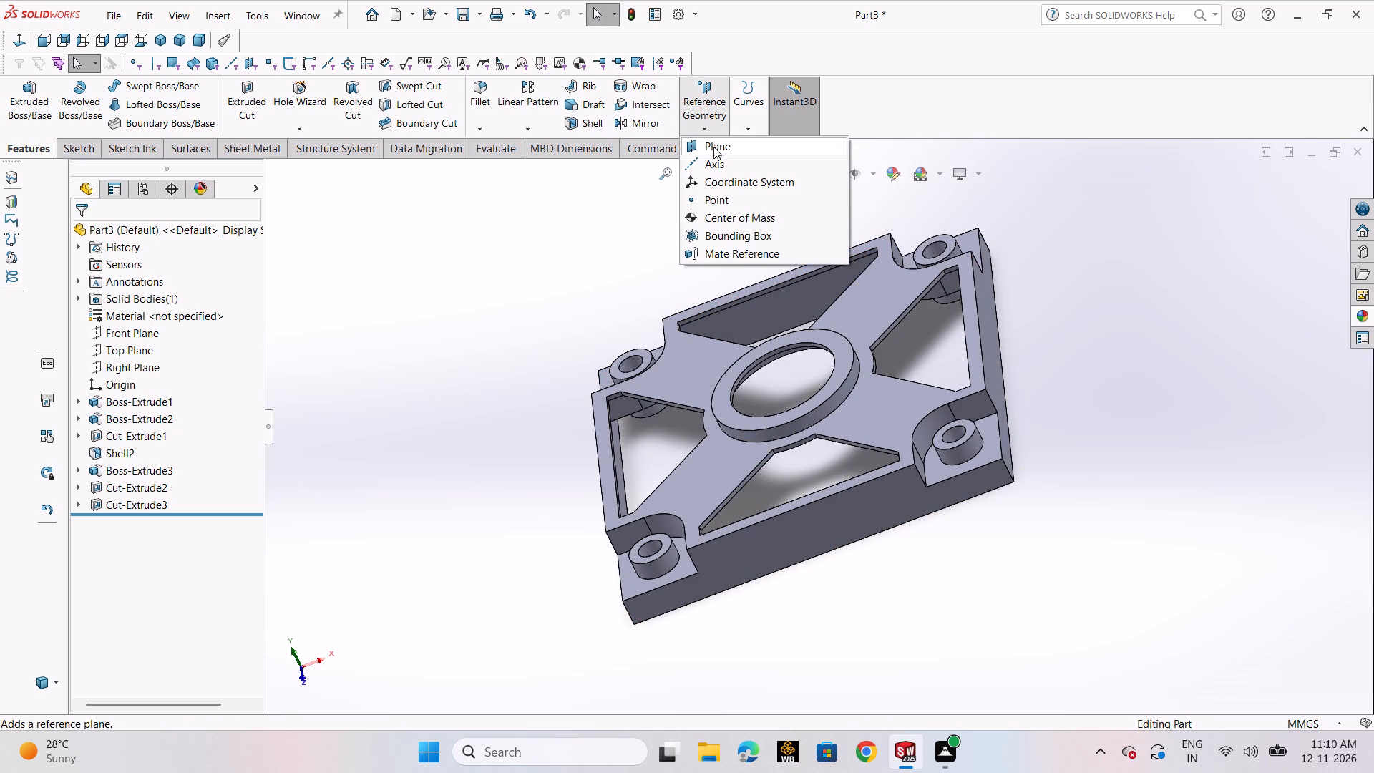
pyautogui.click(713, 147)
pyautogui.scroll(-5, 759, 480)
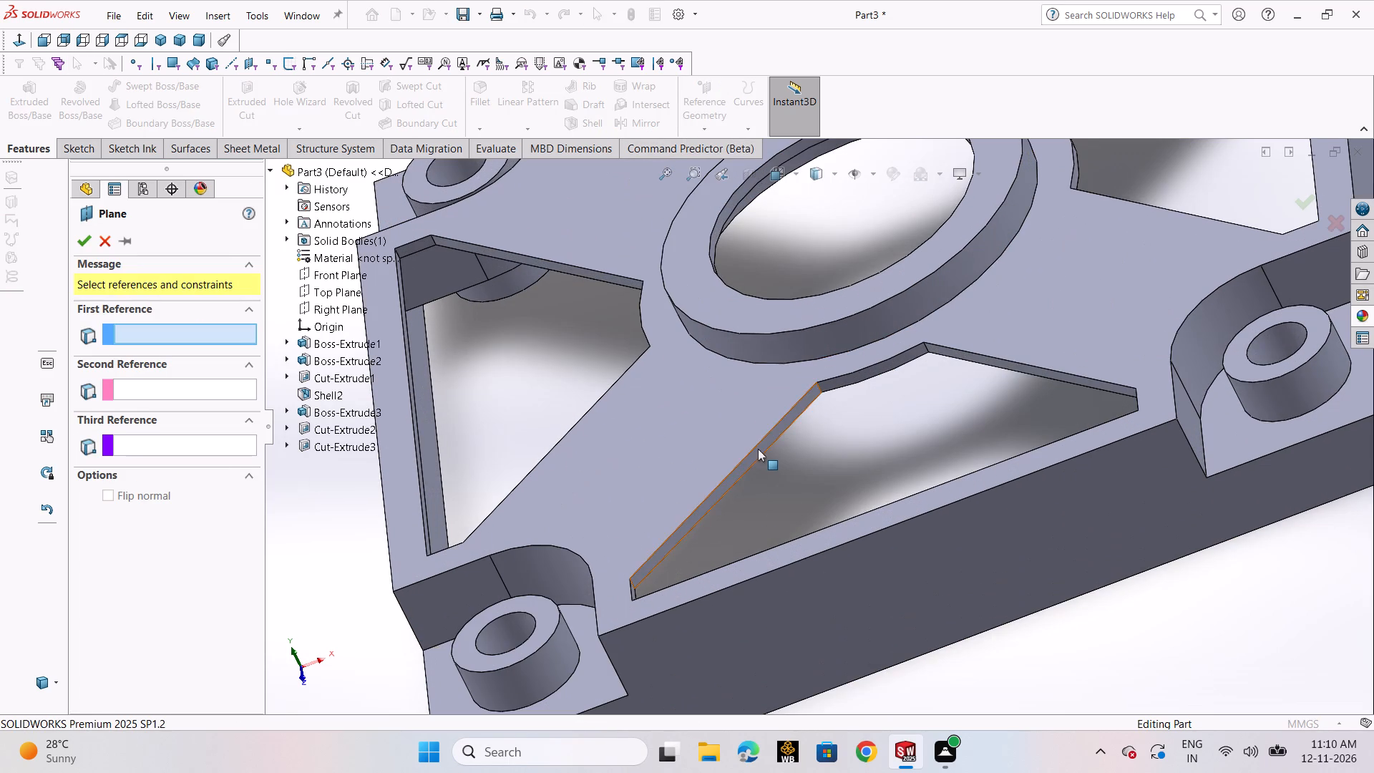
pyautogui.click(758, 449)
pyautogui.moveTo(677, 451); pyautogui.dragTo(848, 497, button='middle')
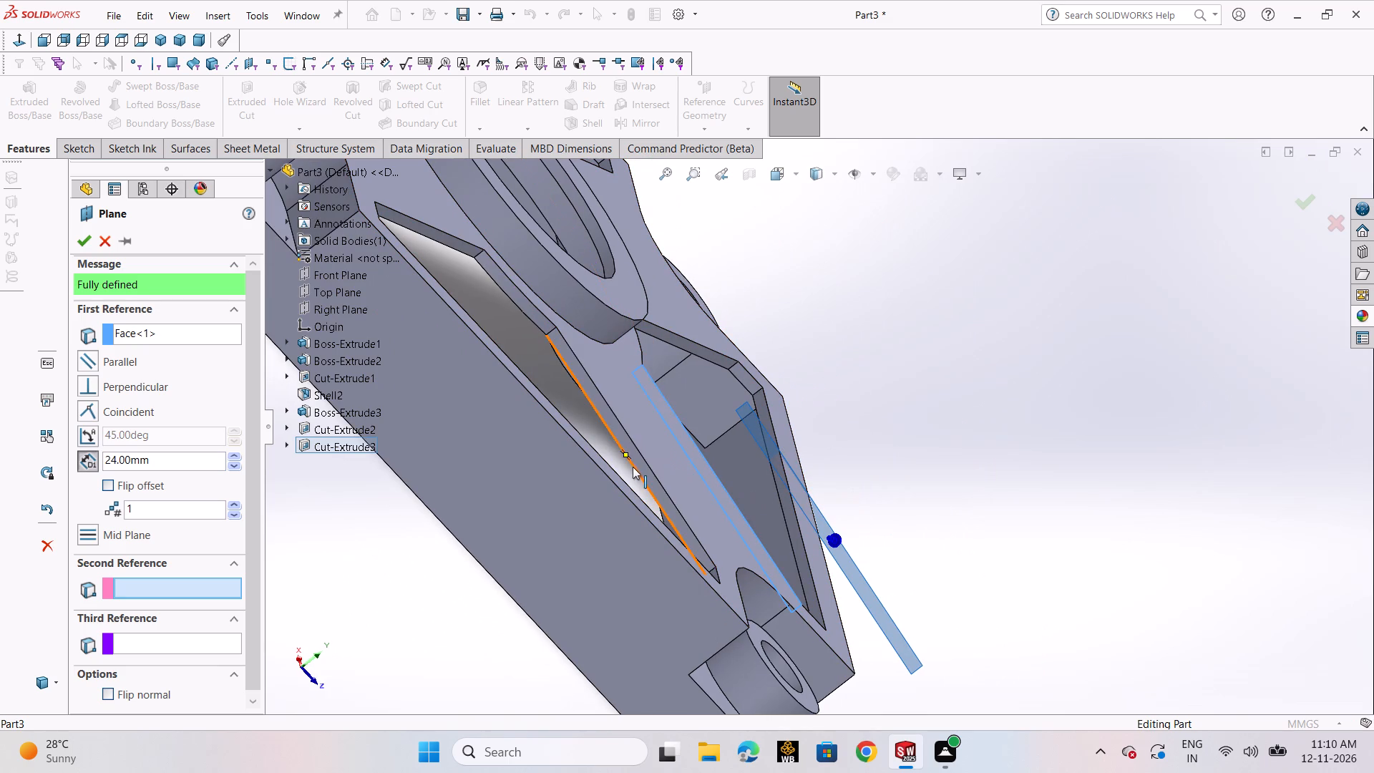
pyautogui.click(640, 460)
pyautogui.moveTo(1066, 482); pyautogui.dragTo(1016, 474, button='middle')
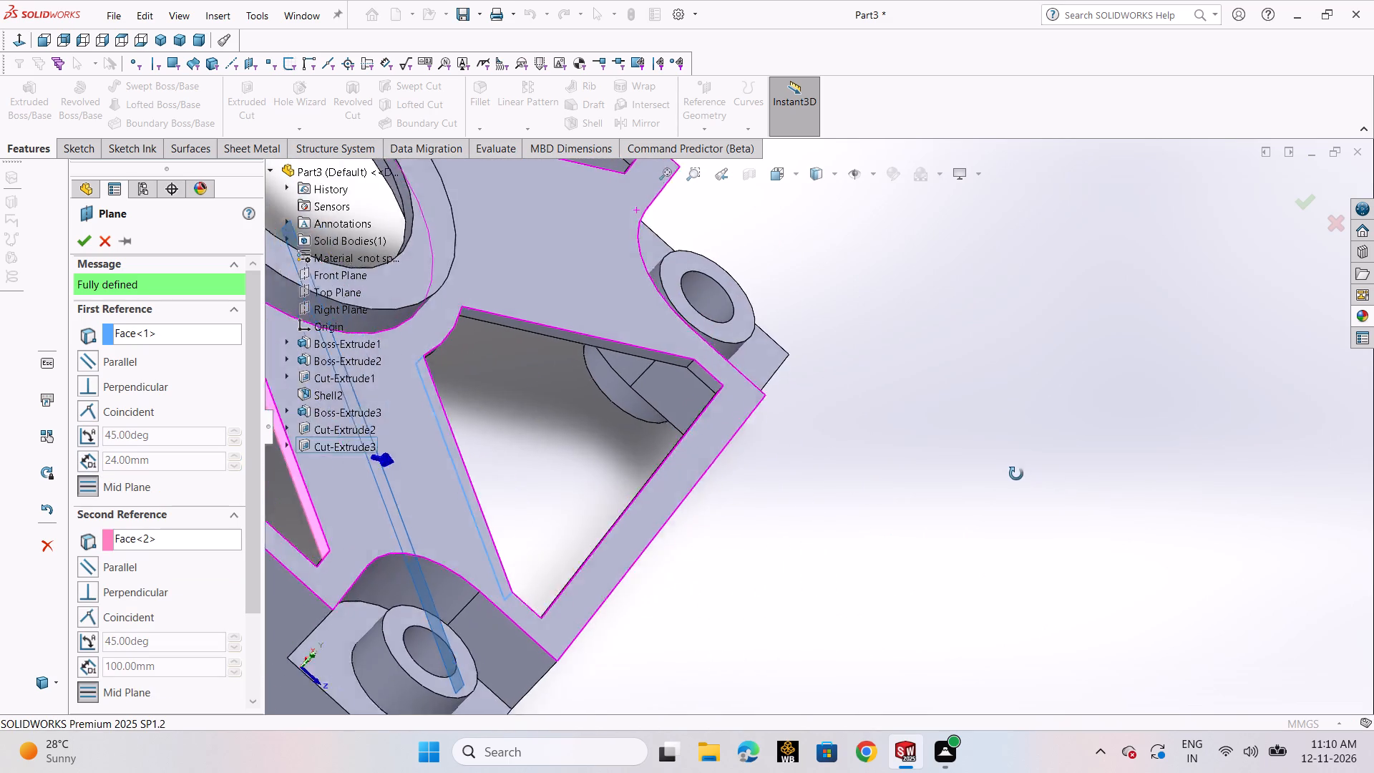
pyautogui.moveTo(1016, 474); pyautogui.dragTo(988, 442, button='middle')
pyautogui.scroll(2, 882, 466)
pyautogui.click(76, 239)
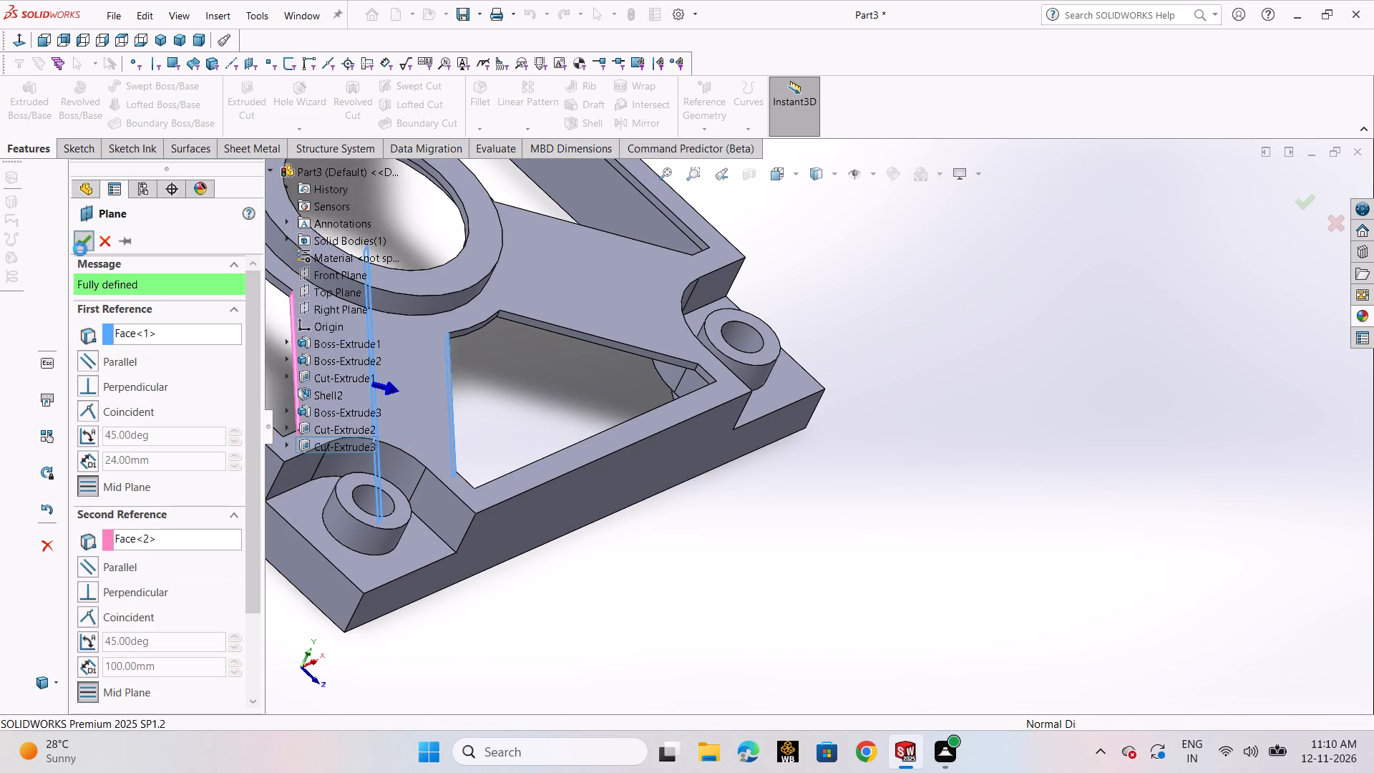
# Open a new sketch on the mid-plane running along the diagonal arm.
pyautogui.scroll(3, 861, 470)
pyautogui.moveTo(924, 473); pyautogui.dragTo(846, 466, button='middle')
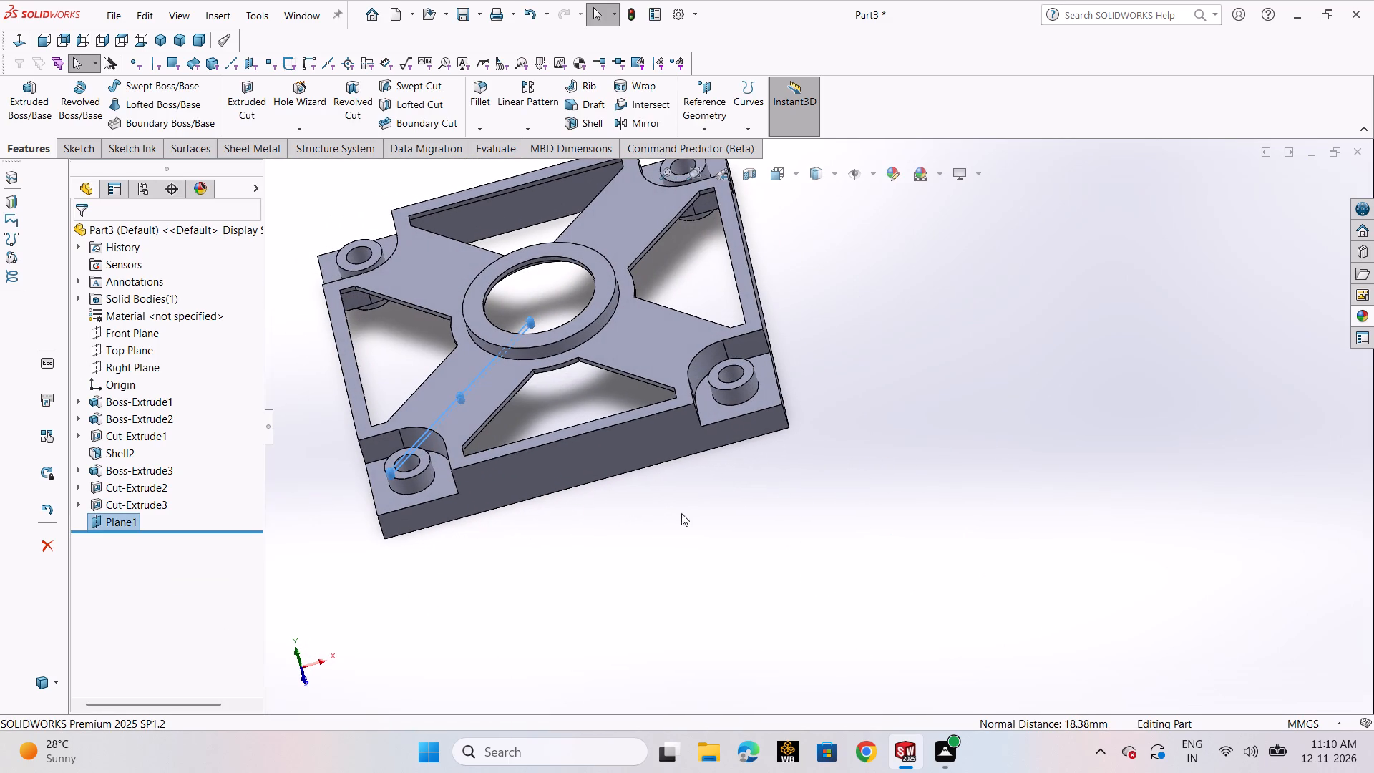
pyautogui.click(97, 522)
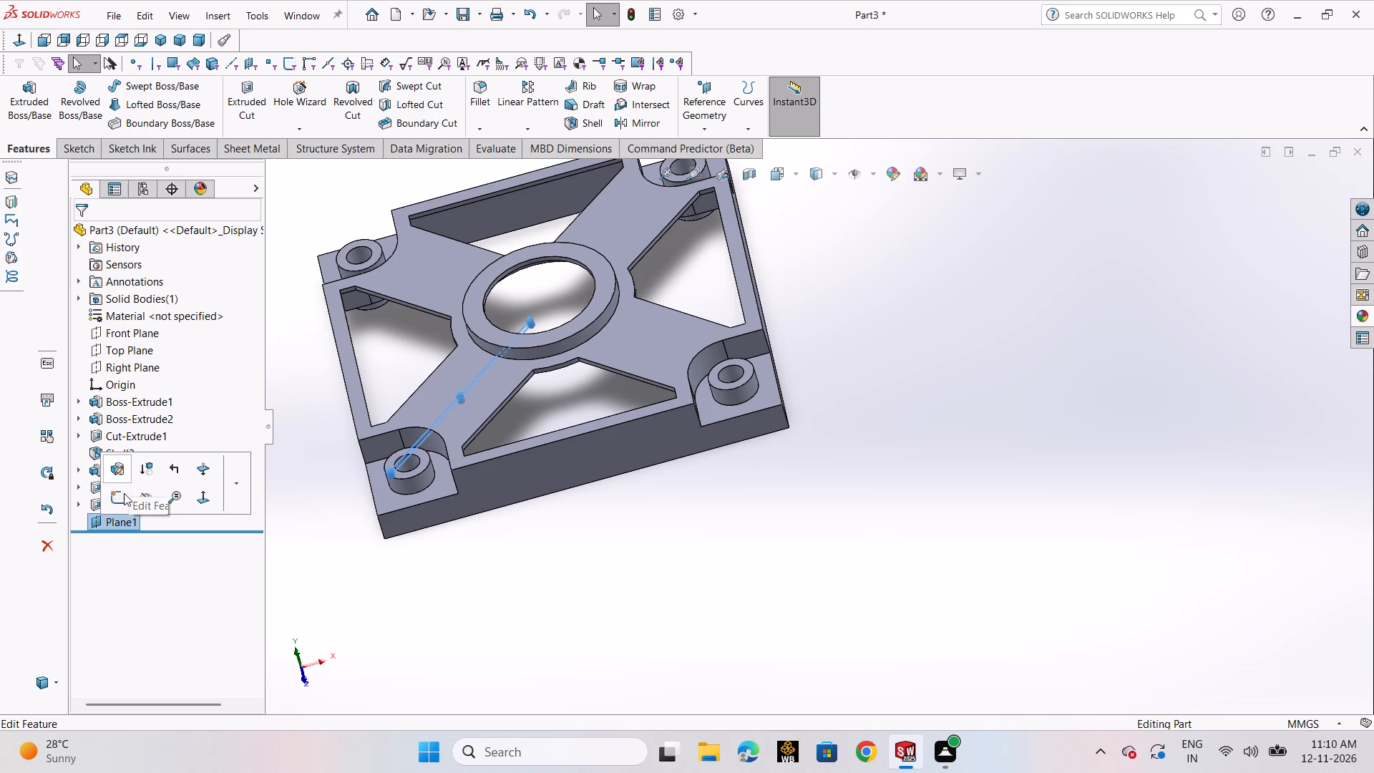
pyautogui.click(122, 497)
pyautogui.scroll(-2, 590, 507)
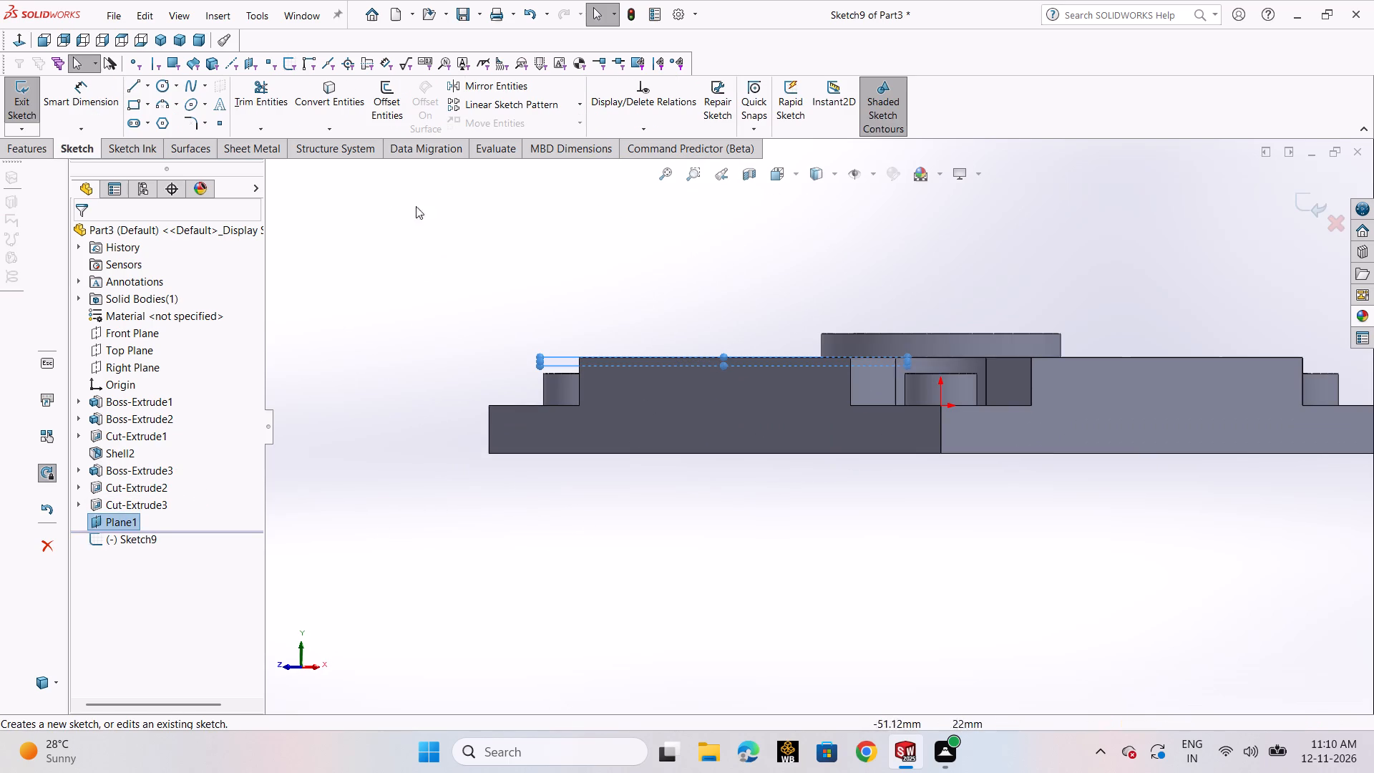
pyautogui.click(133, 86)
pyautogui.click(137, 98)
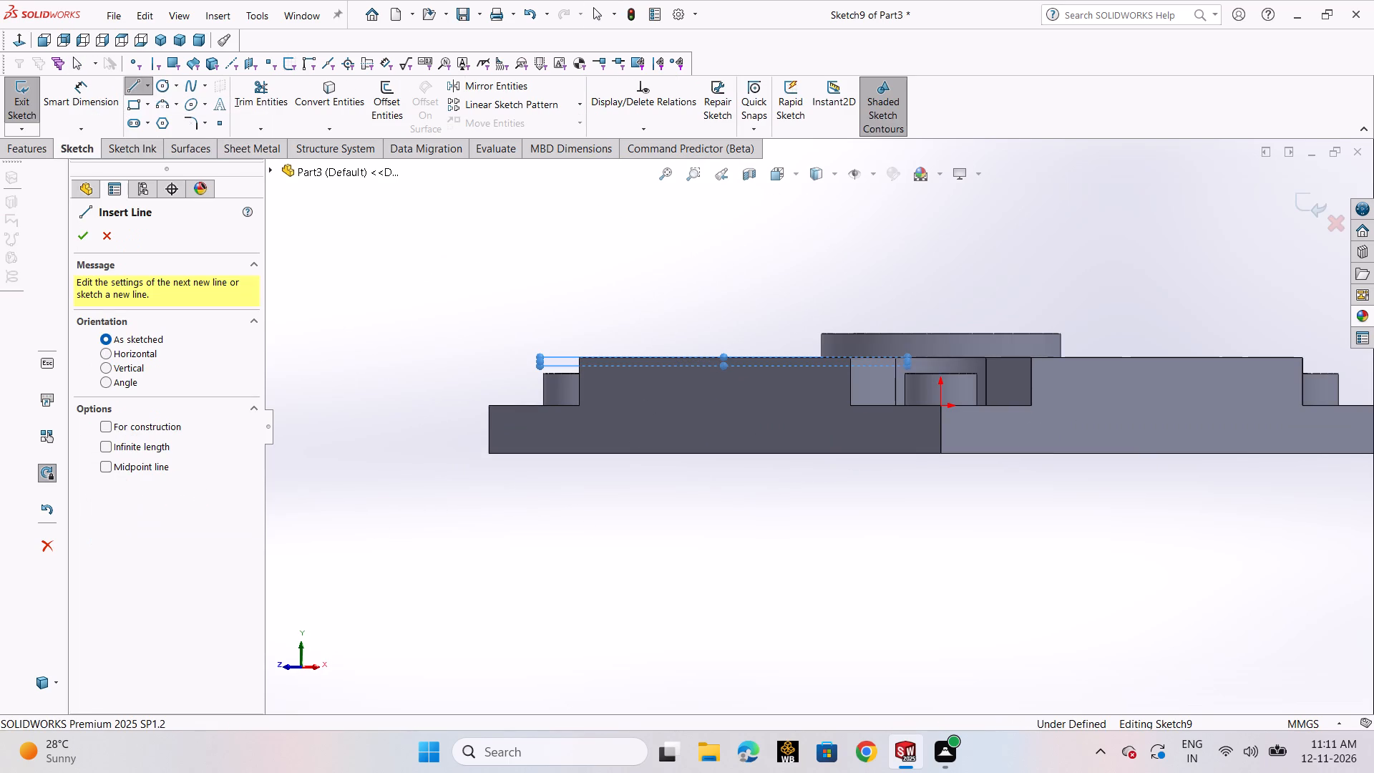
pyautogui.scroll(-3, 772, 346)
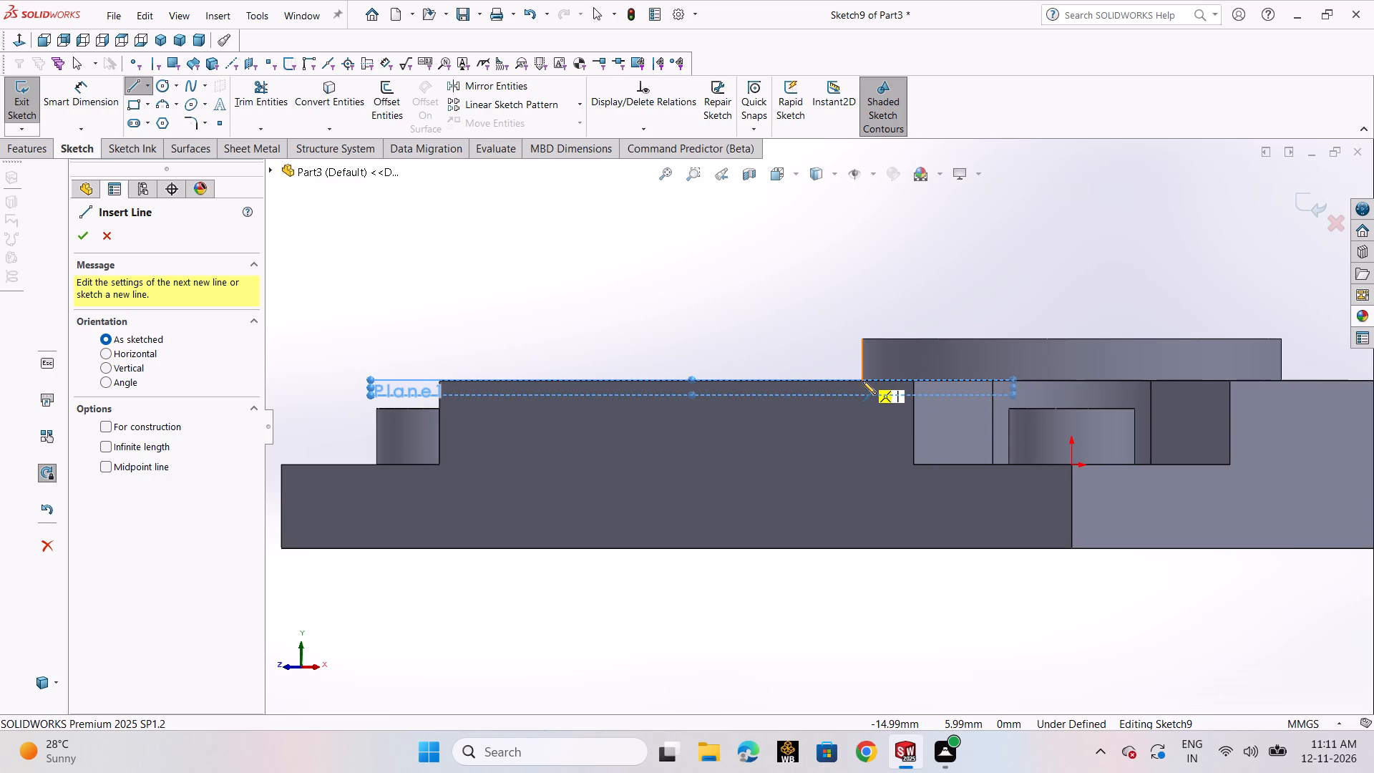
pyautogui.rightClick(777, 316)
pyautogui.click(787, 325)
# Hide the diagonal reference plane while keeping its sketch open.
pyautogui.scroll(-2, 849, 356)
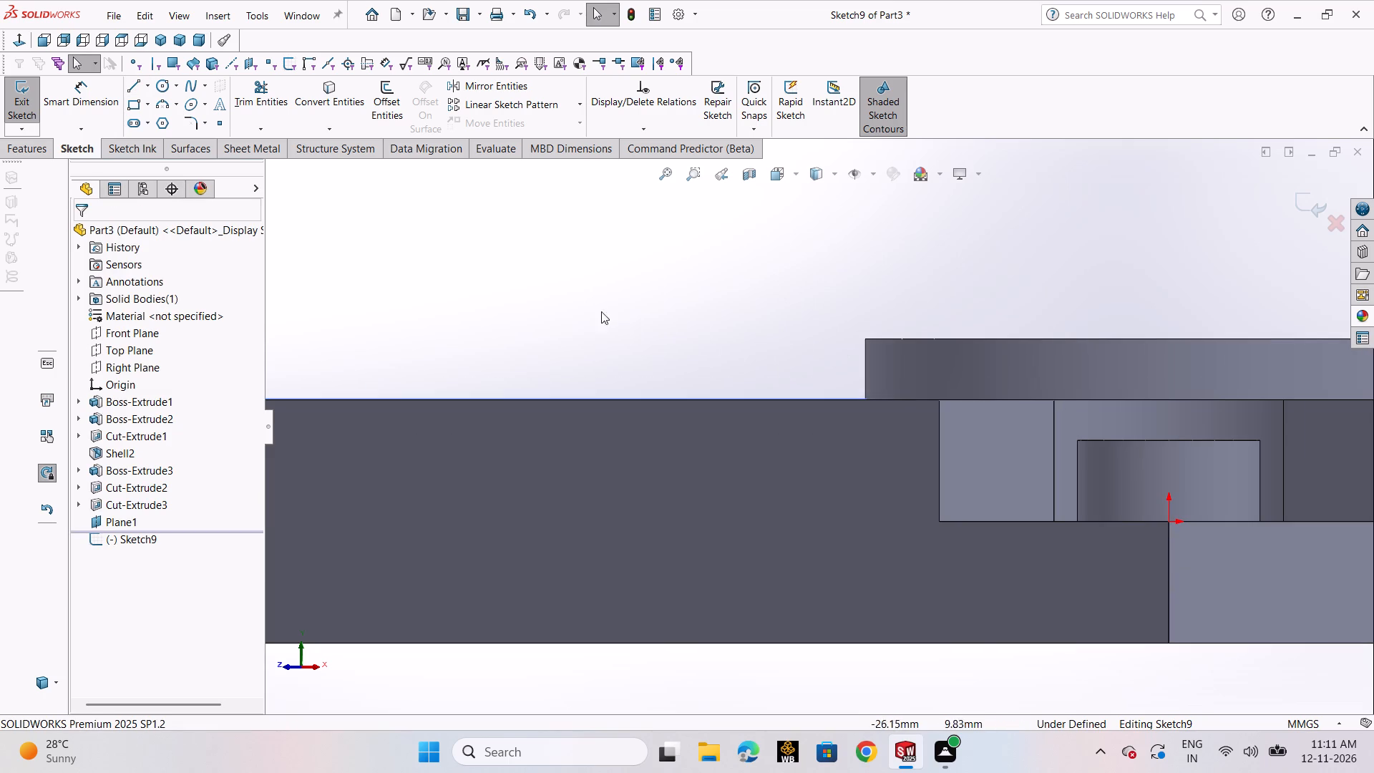
pyautogui.click(97, 522)
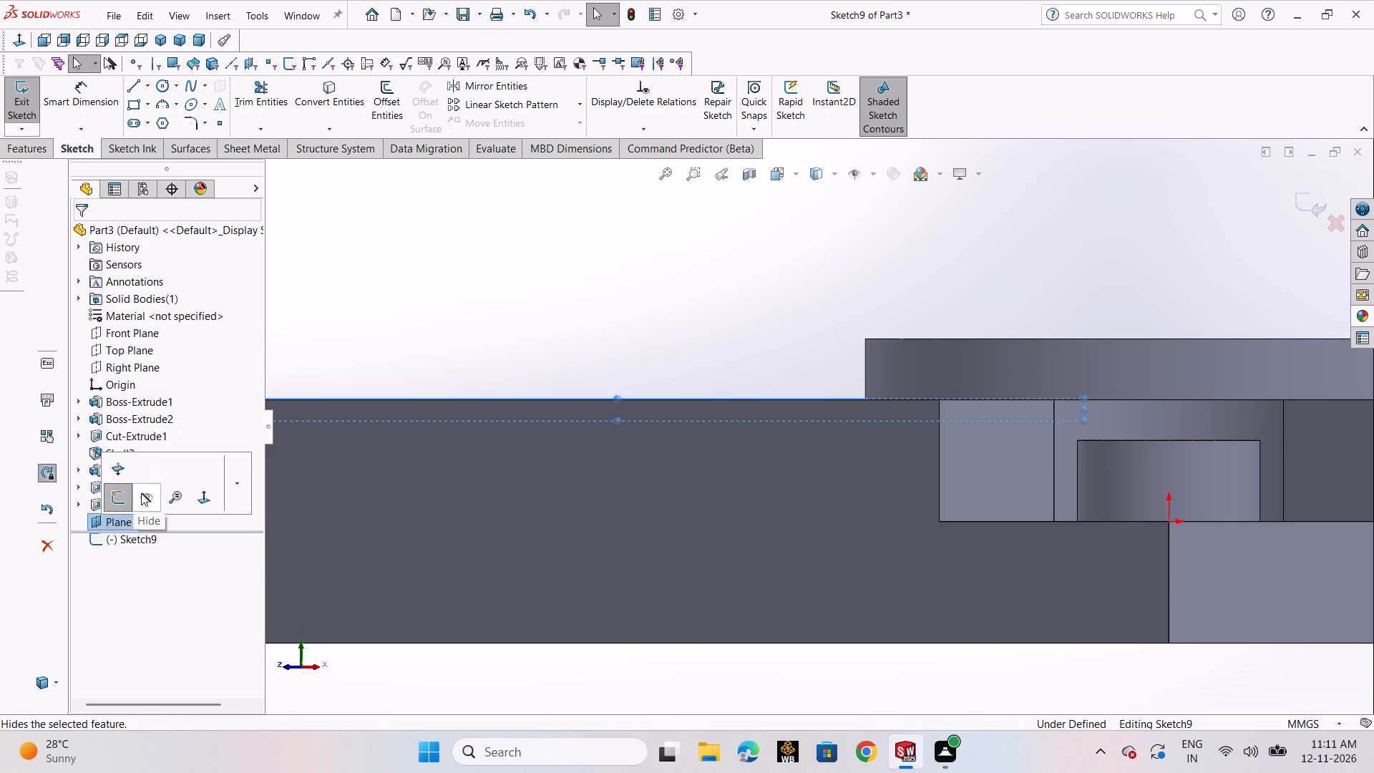
pyautogui.click(142, 493)
# Sketch a closed triangle from the ring's outer top corner, with a base about 12.2 mm along the arm and a 3 mm side against the ring.
pyautogui.click(133, 86)
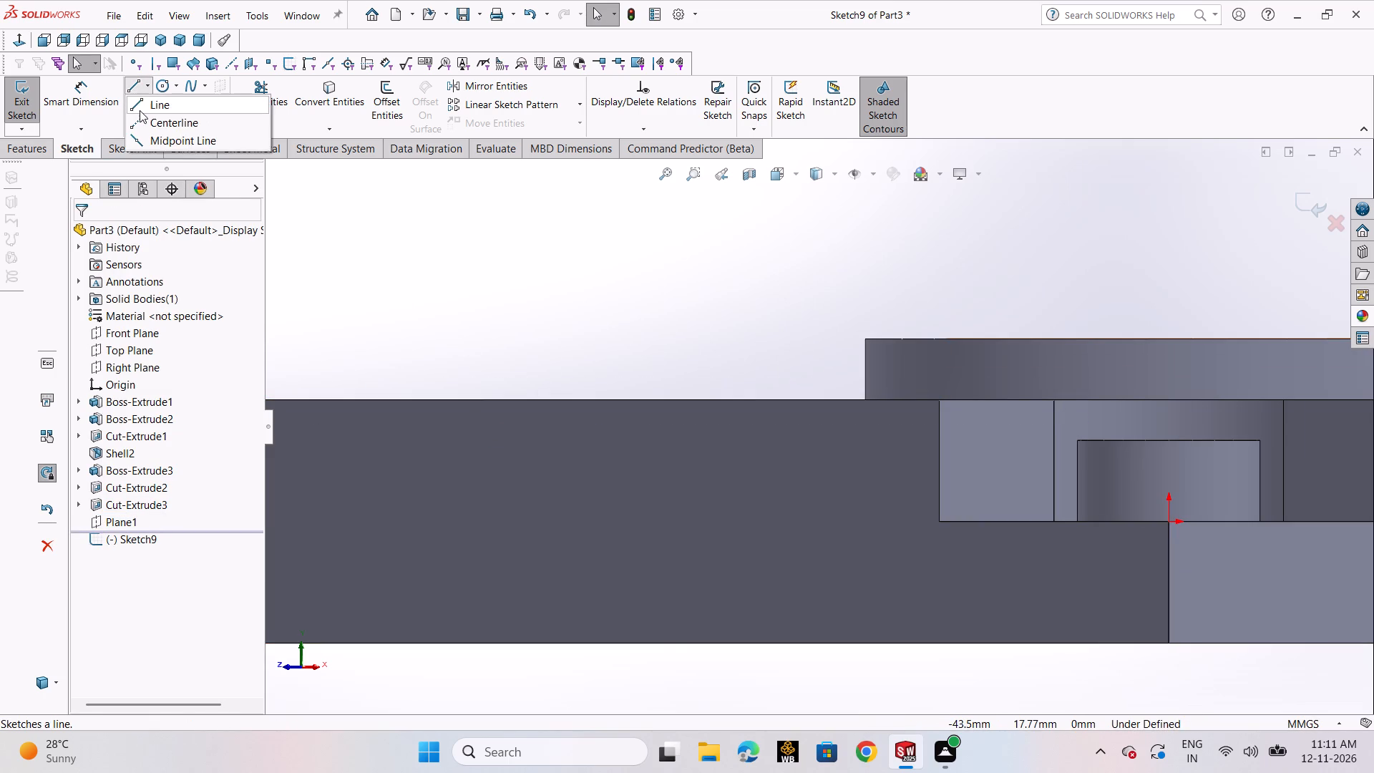
pyautogui.click(140, 111)
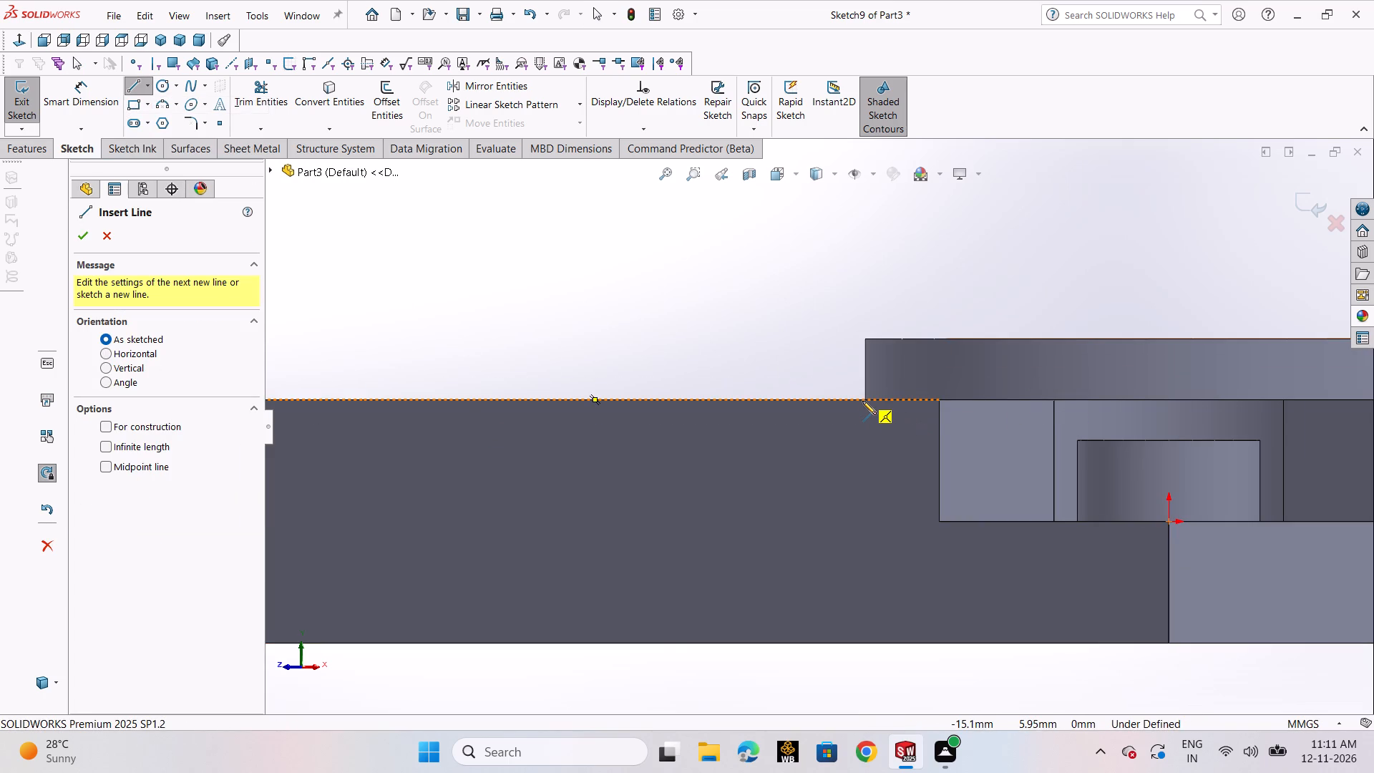
pyautogui.scroll(-4, 862, 400)
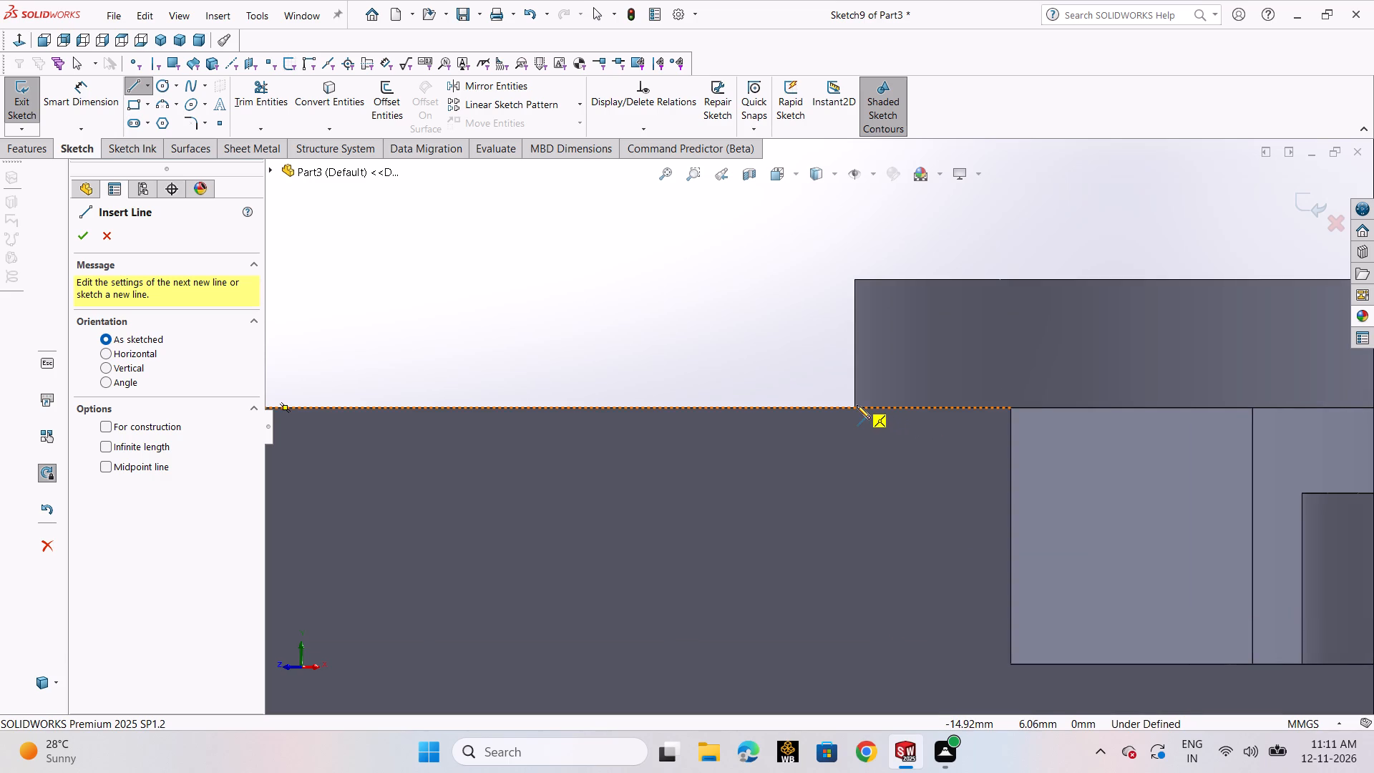
pyautogui.scroll(2, 853, 408)
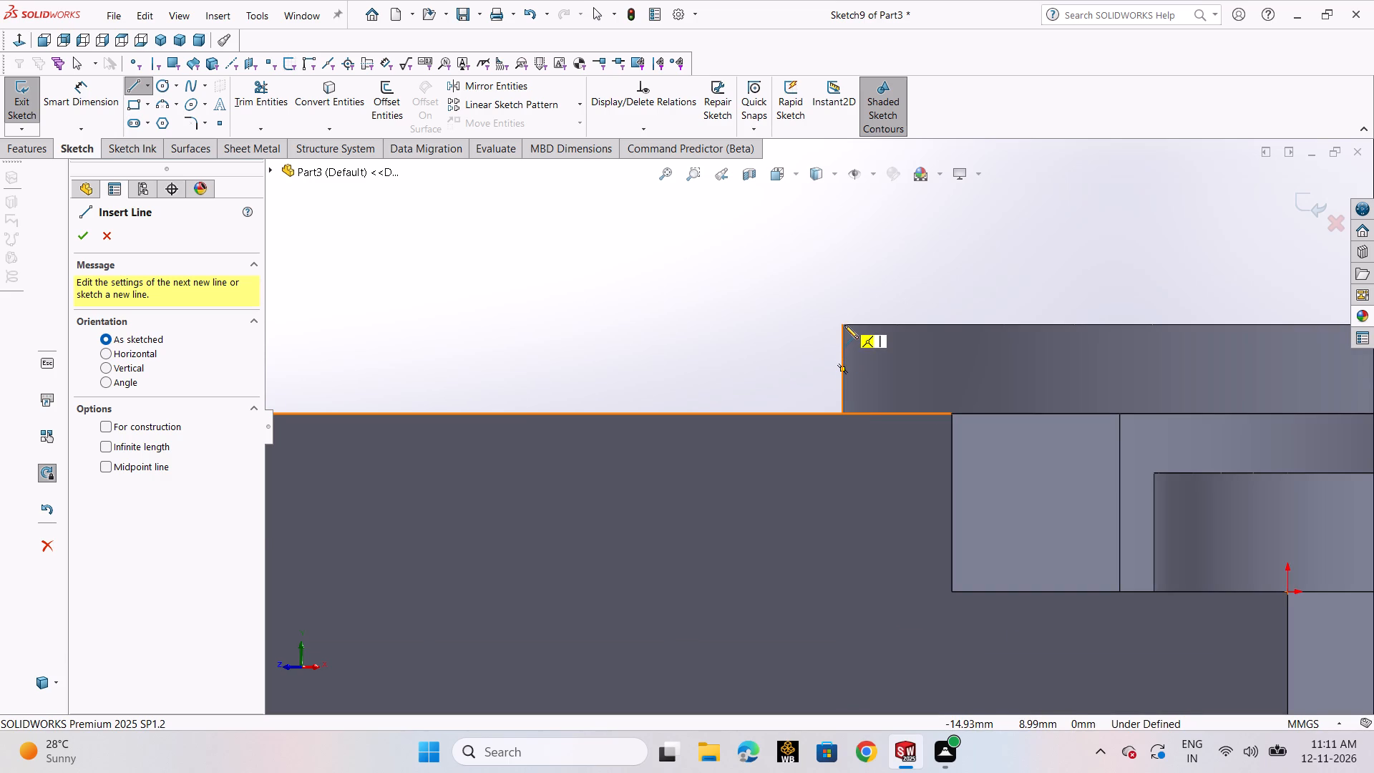
pyautogui.scroll(-4, 844, 325)
pyautogui.click(837, 355)
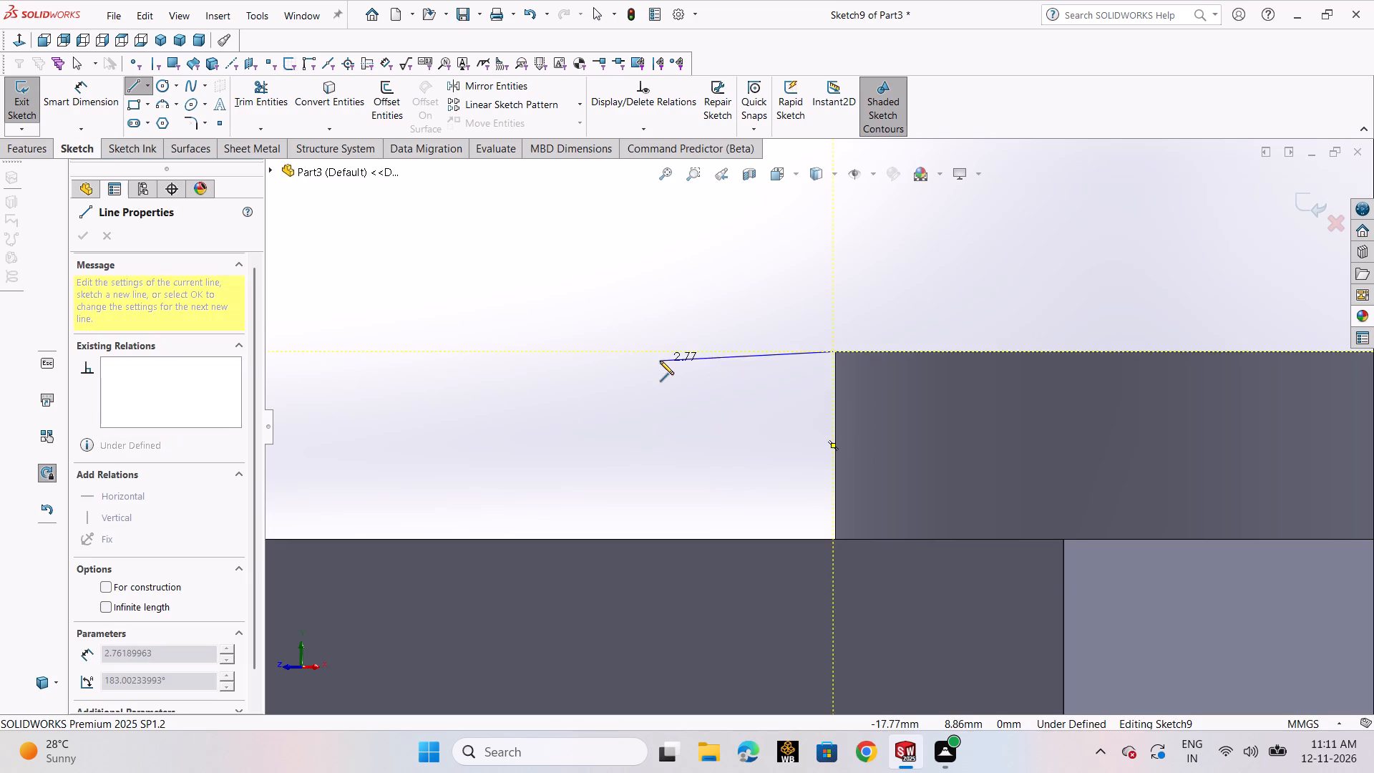
pyautogui.scroll(6, 660, 361)
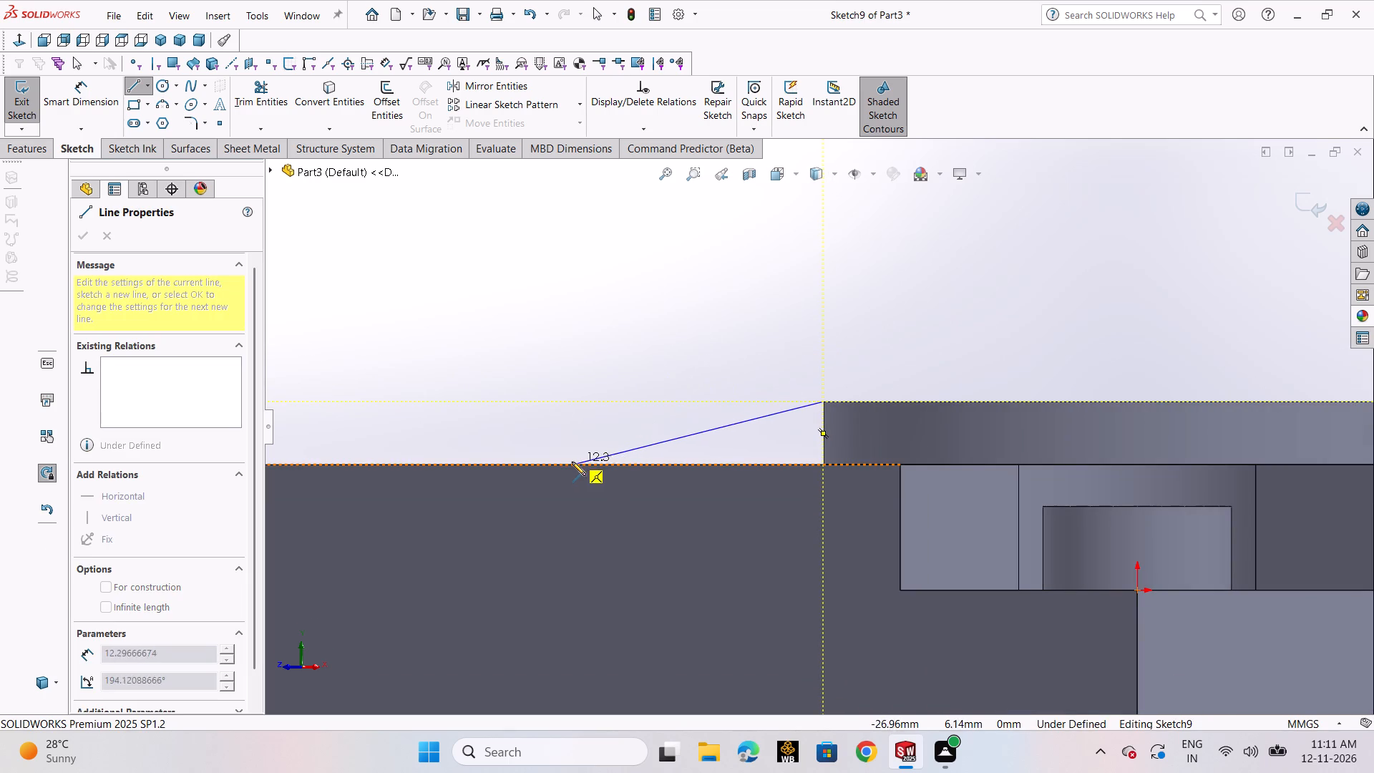
pyautogui.click(567, 463)
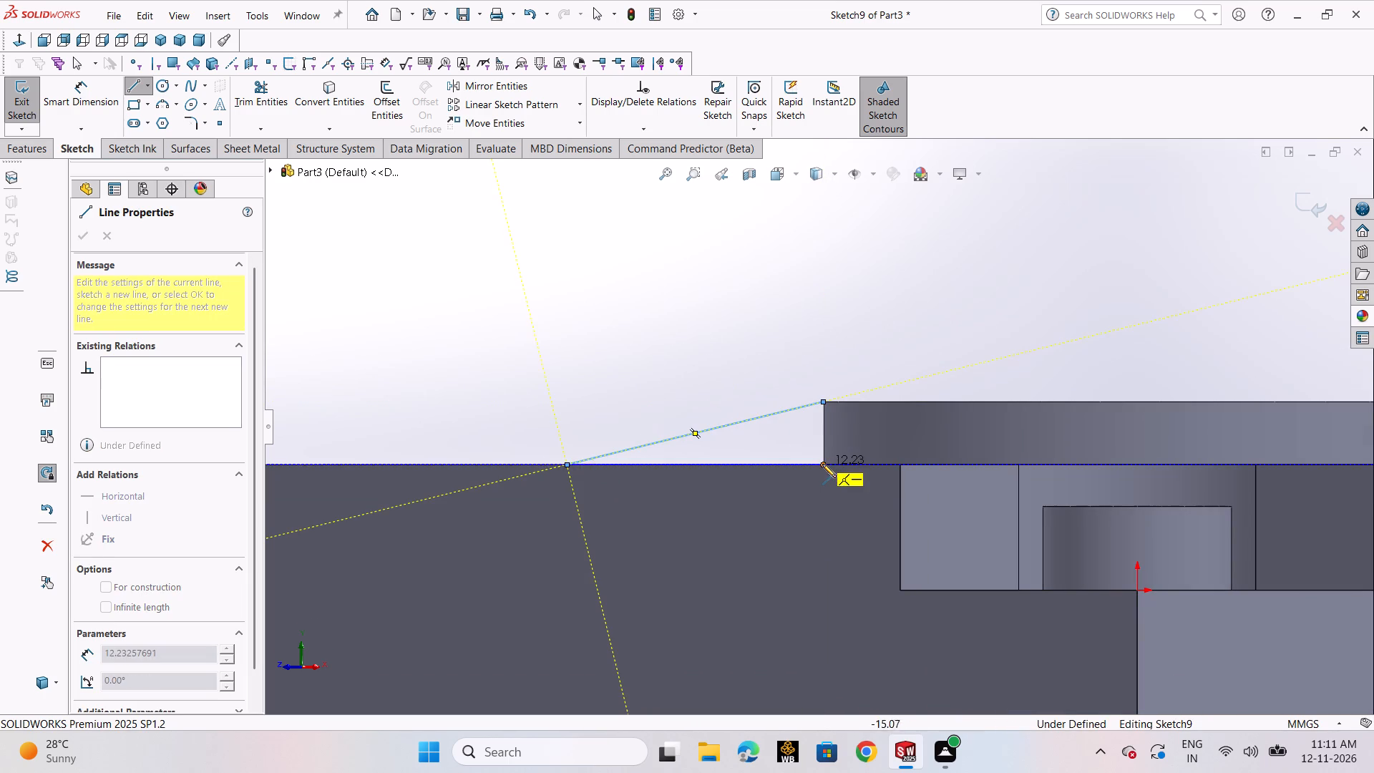
pyautogui.click(822, 464)
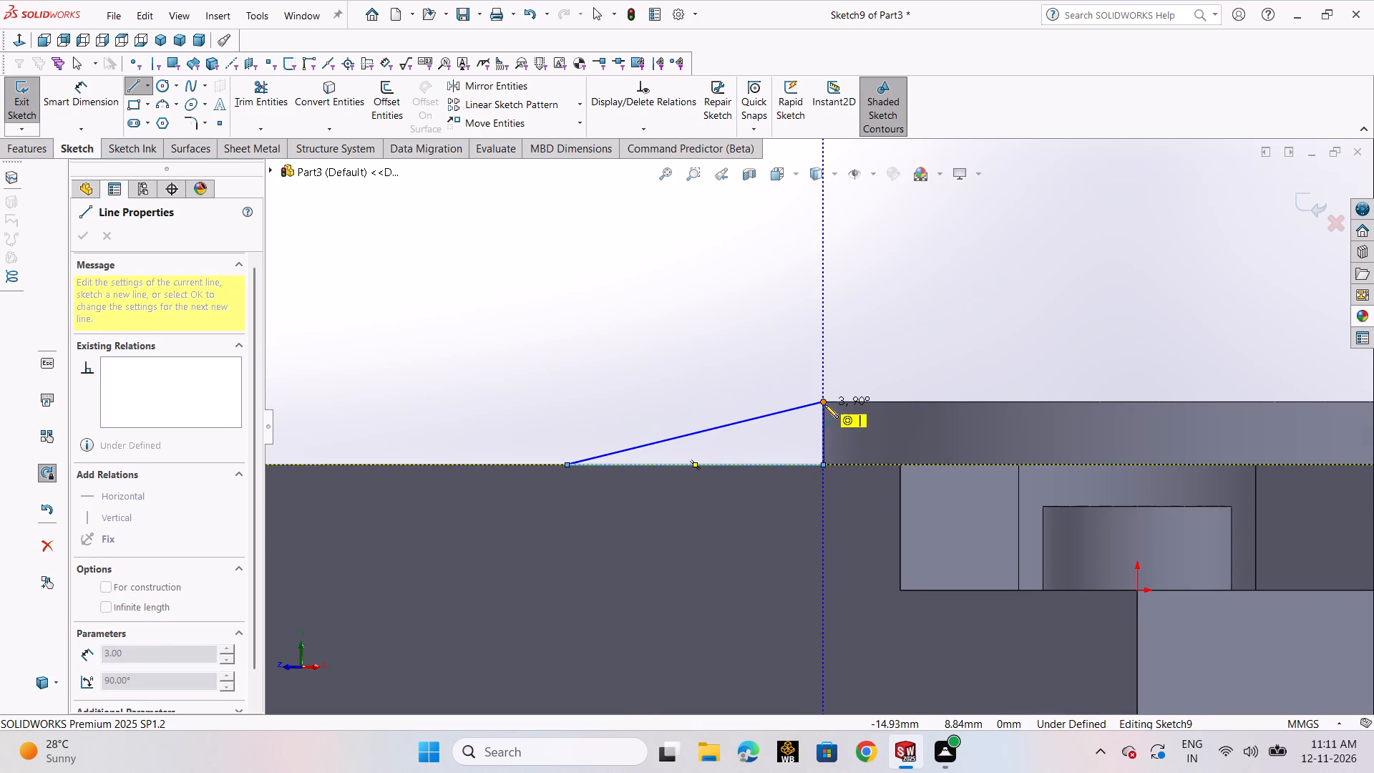
pyautogui.click(824, 404)
pyautogui.rightClick(824, 404)
pyautogui.click(844, 412)
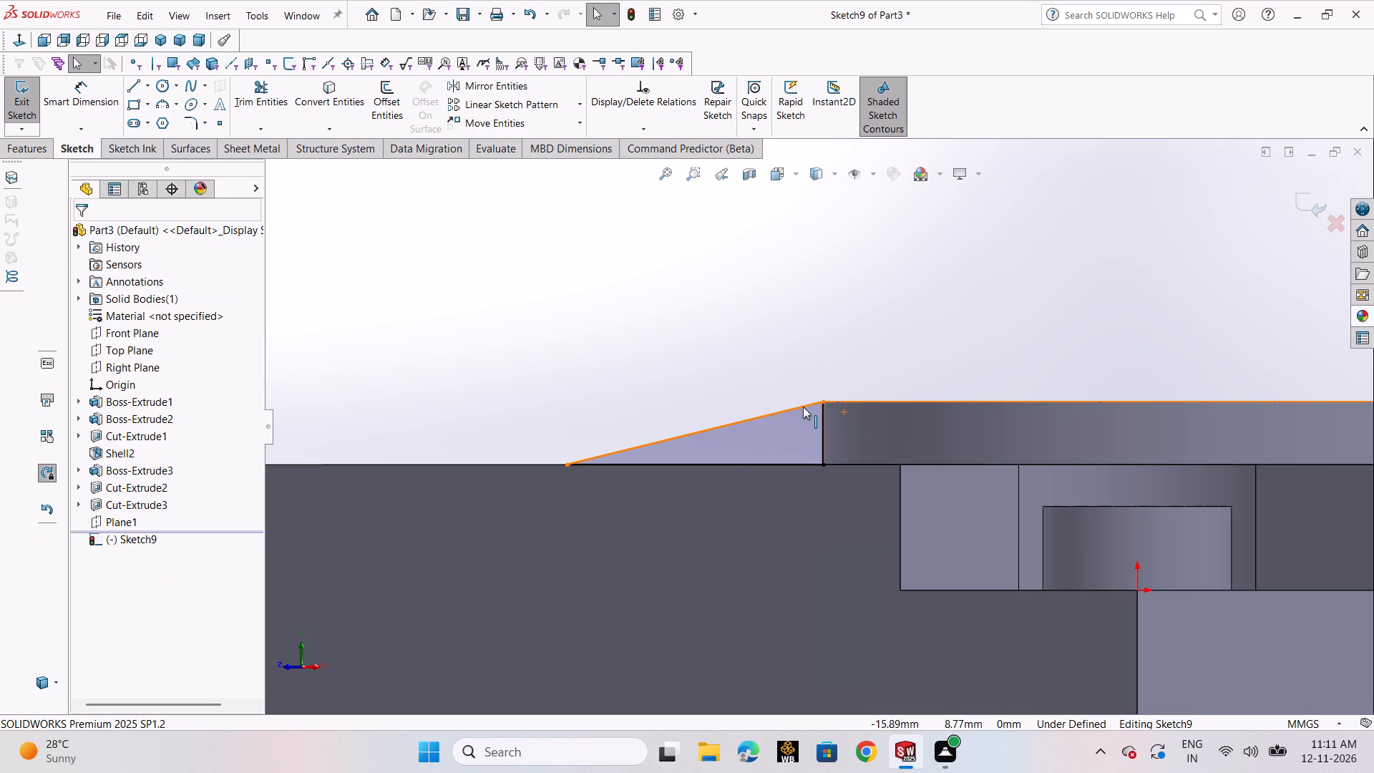
# Delete the sloped line of the triangle.
pyautogui.click(803, 407)
pyautogui.press('Delete')
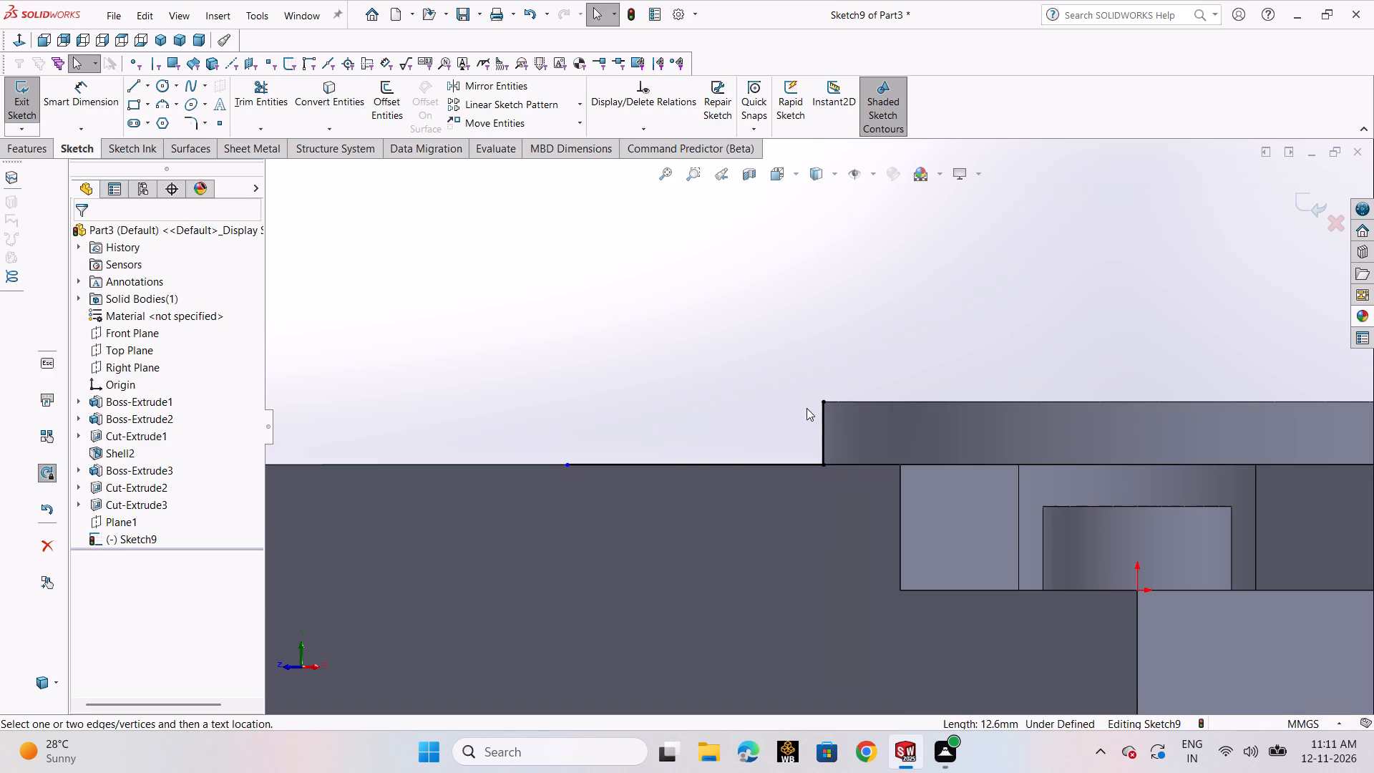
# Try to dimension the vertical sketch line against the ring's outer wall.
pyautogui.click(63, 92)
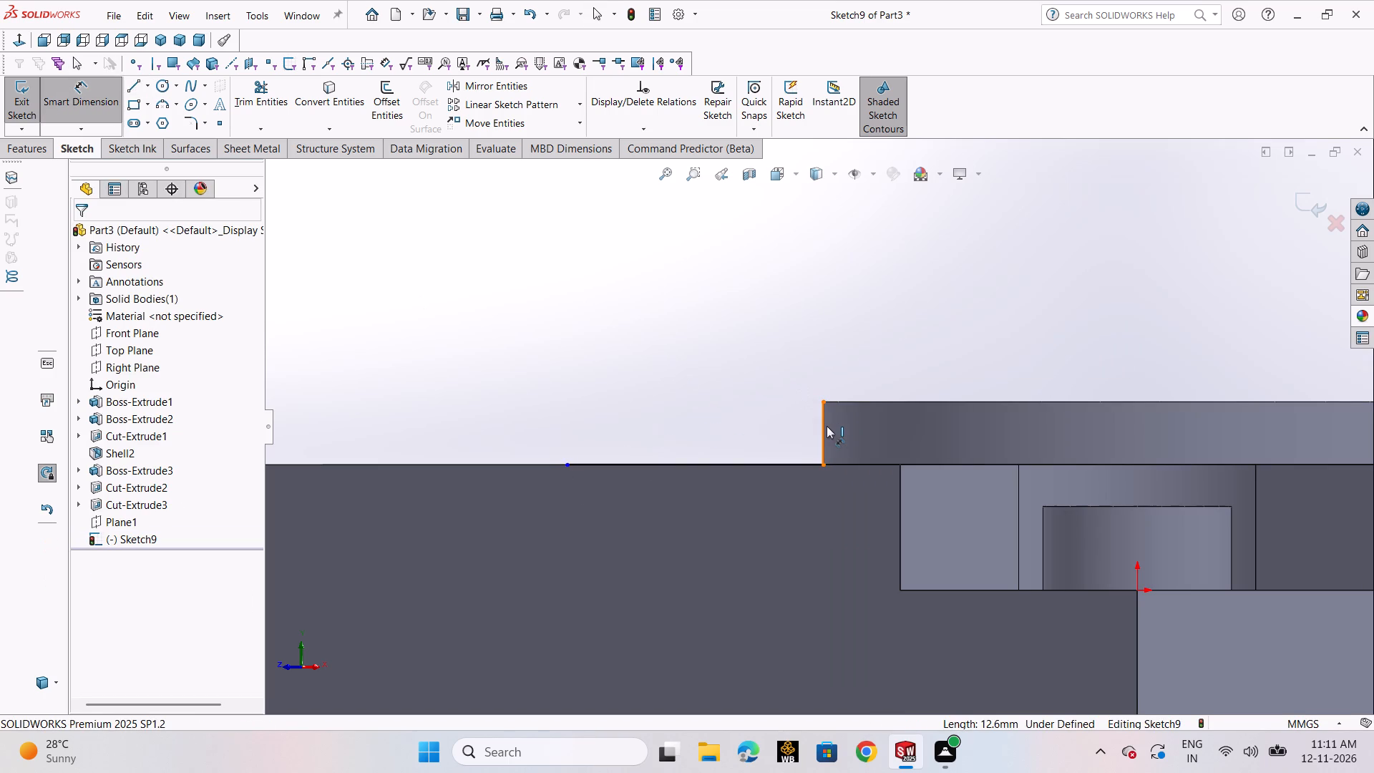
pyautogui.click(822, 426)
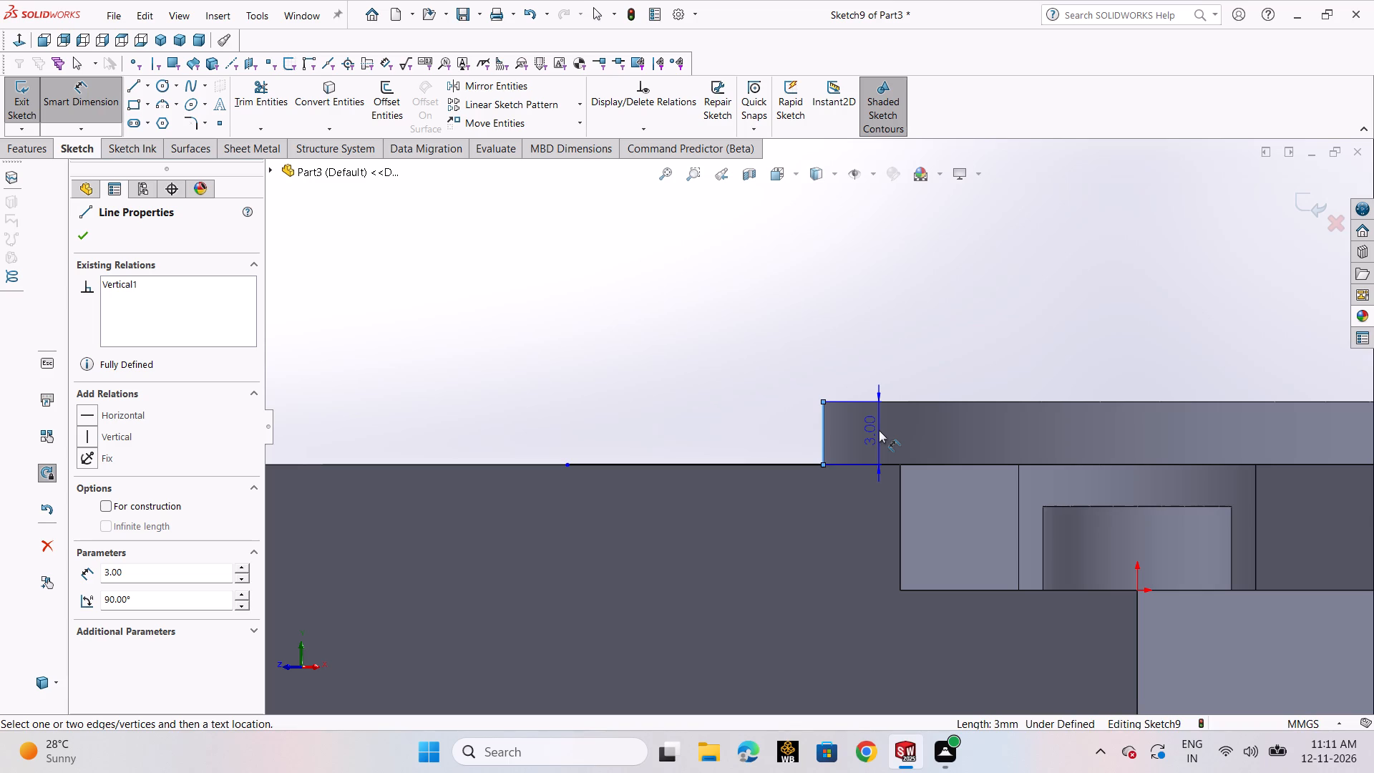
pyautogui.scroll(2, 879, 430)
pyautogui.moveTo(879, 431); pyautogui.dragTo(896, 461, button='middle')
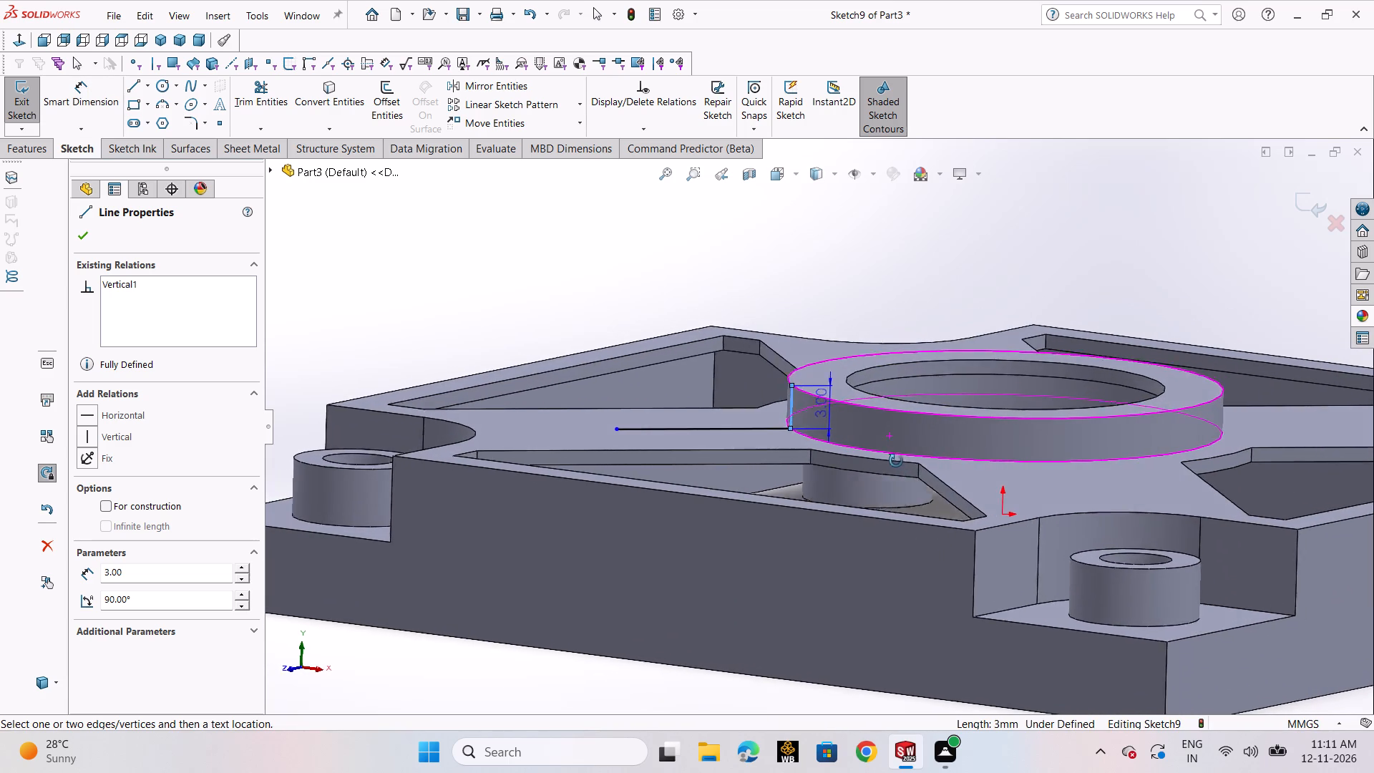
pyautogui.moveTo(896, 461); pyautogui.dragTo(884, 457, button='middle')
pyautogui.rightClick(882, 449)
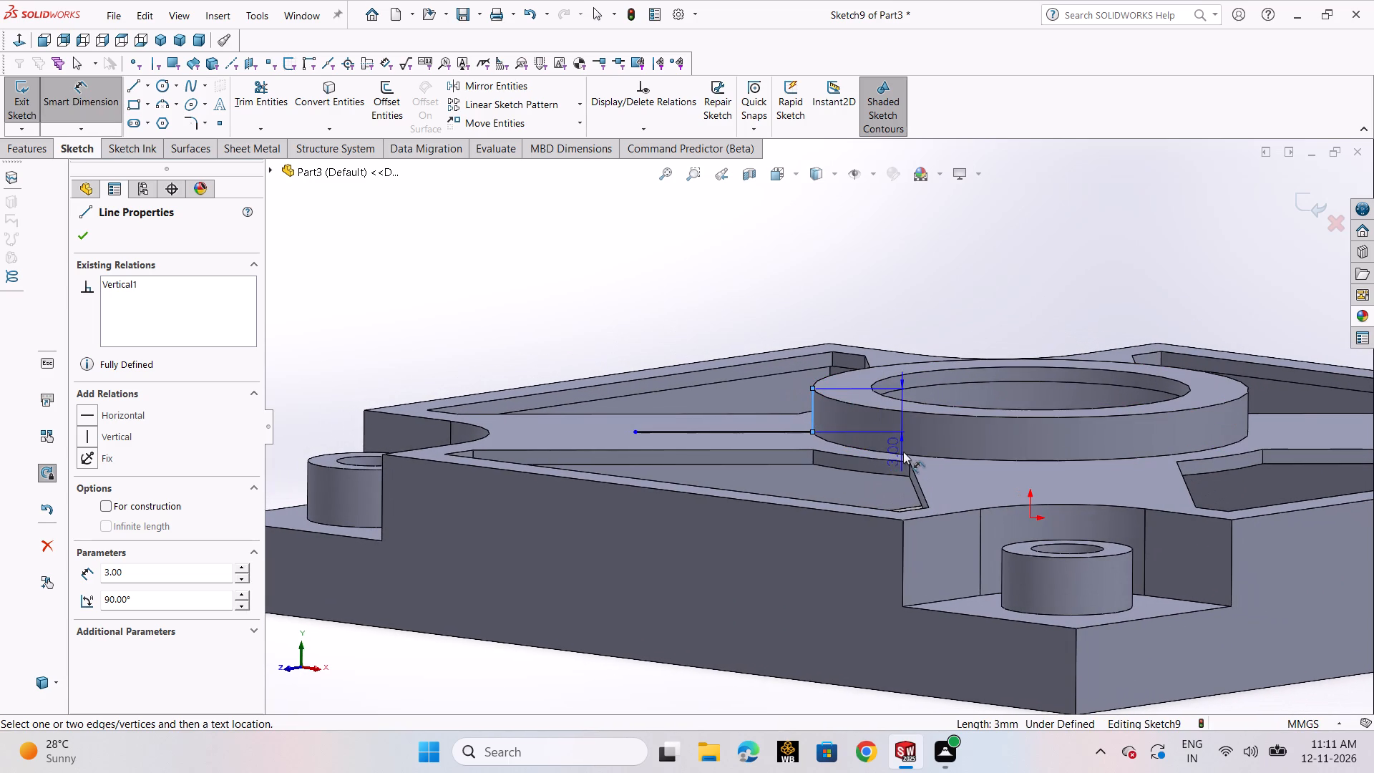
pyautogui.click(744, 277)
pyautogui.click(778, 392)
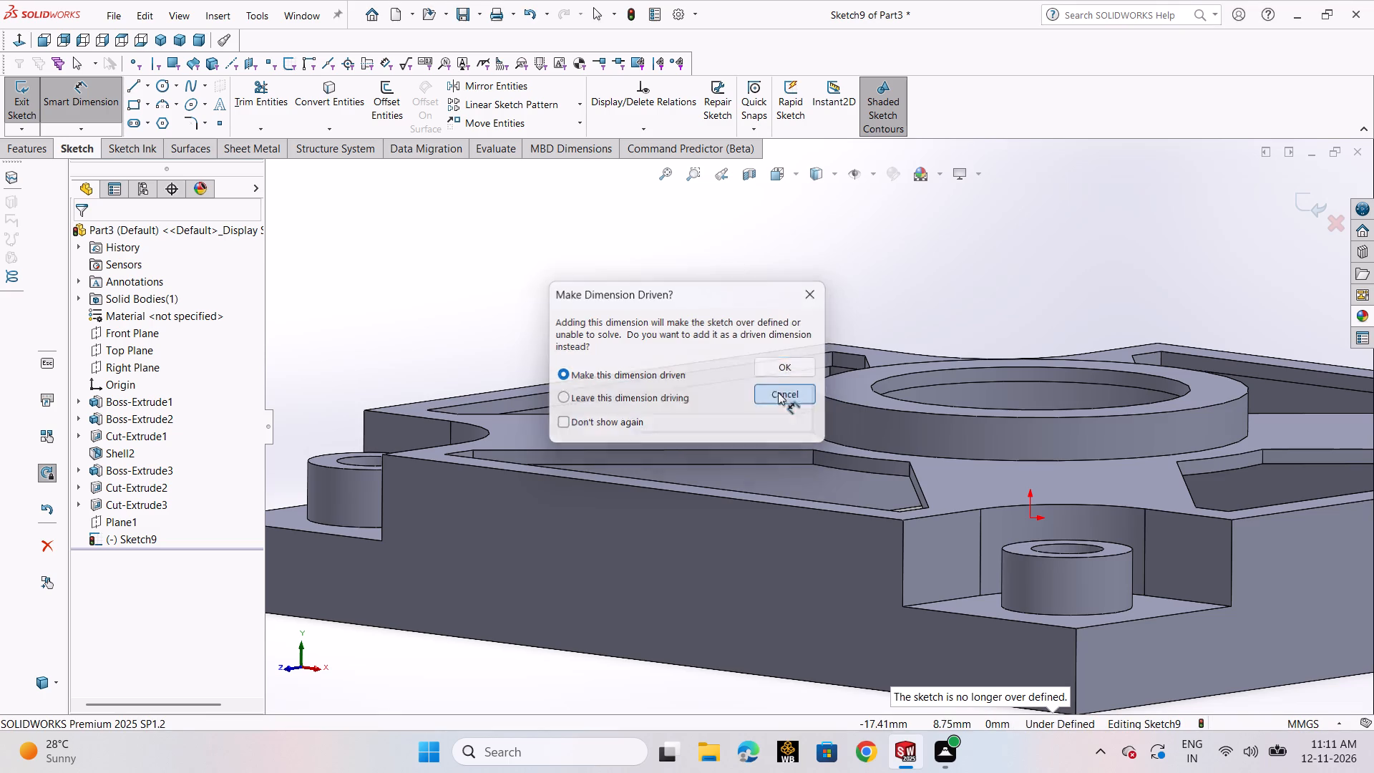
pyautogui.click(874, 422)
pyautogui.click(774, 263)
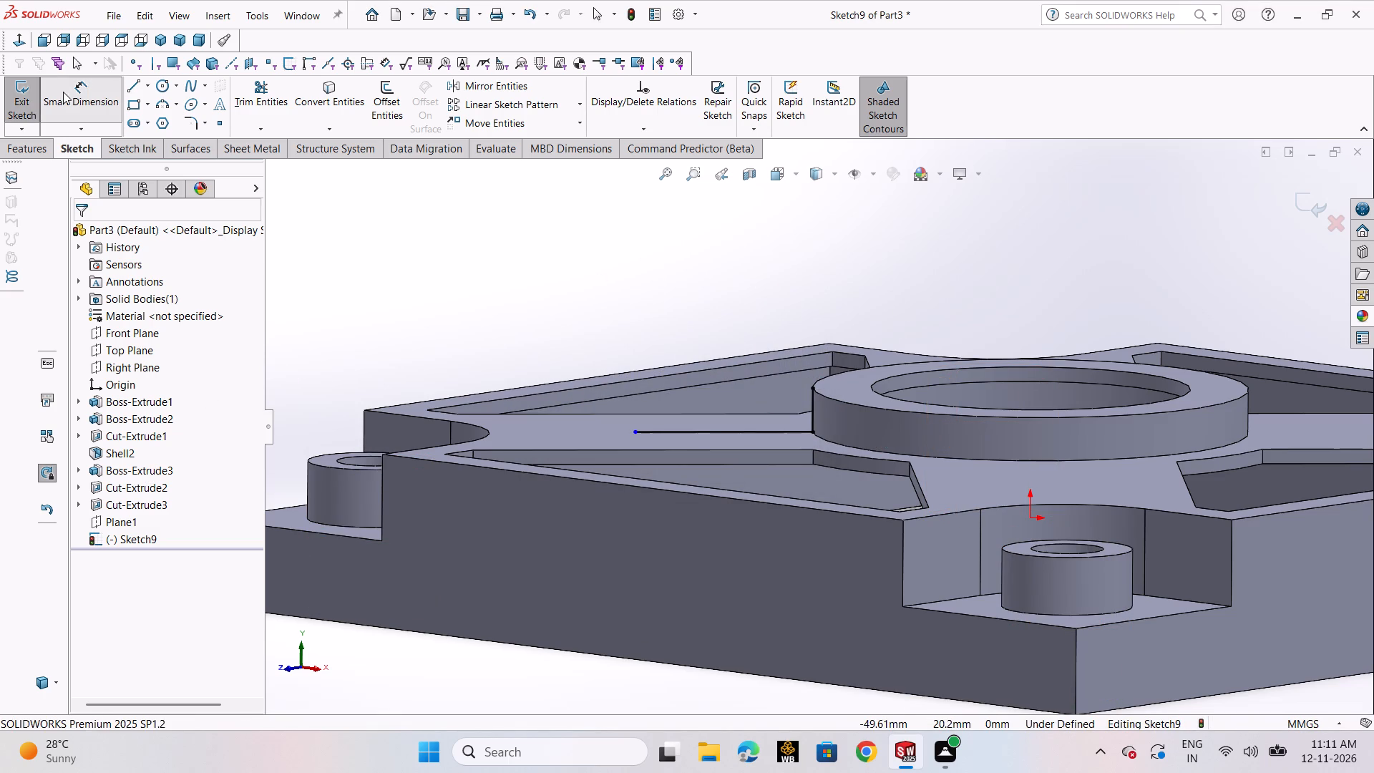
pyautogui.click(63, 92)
# Exit the diagonal-plane sketch and open the central ring's boss extrusion for editing.
pyautogui.click(133, 413)
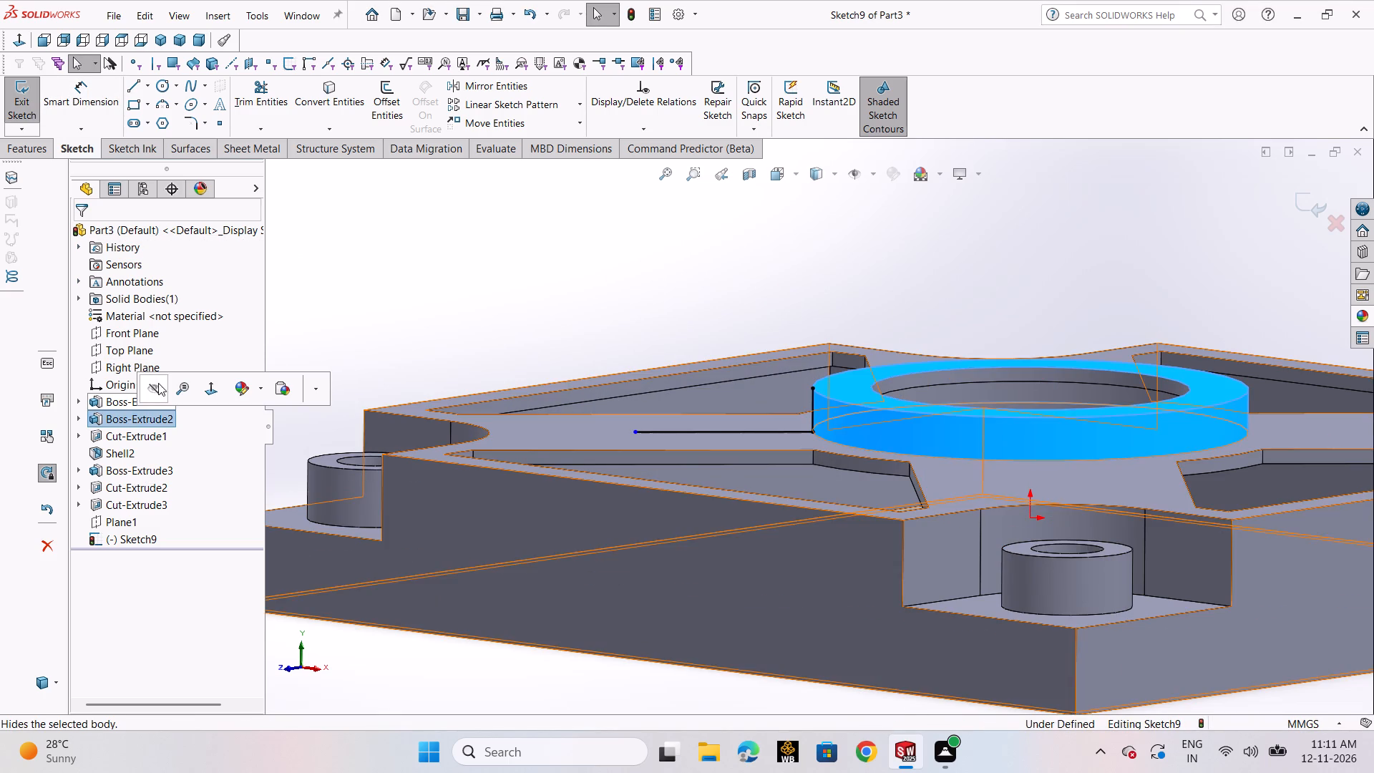
pyautogui.click(105, 419)
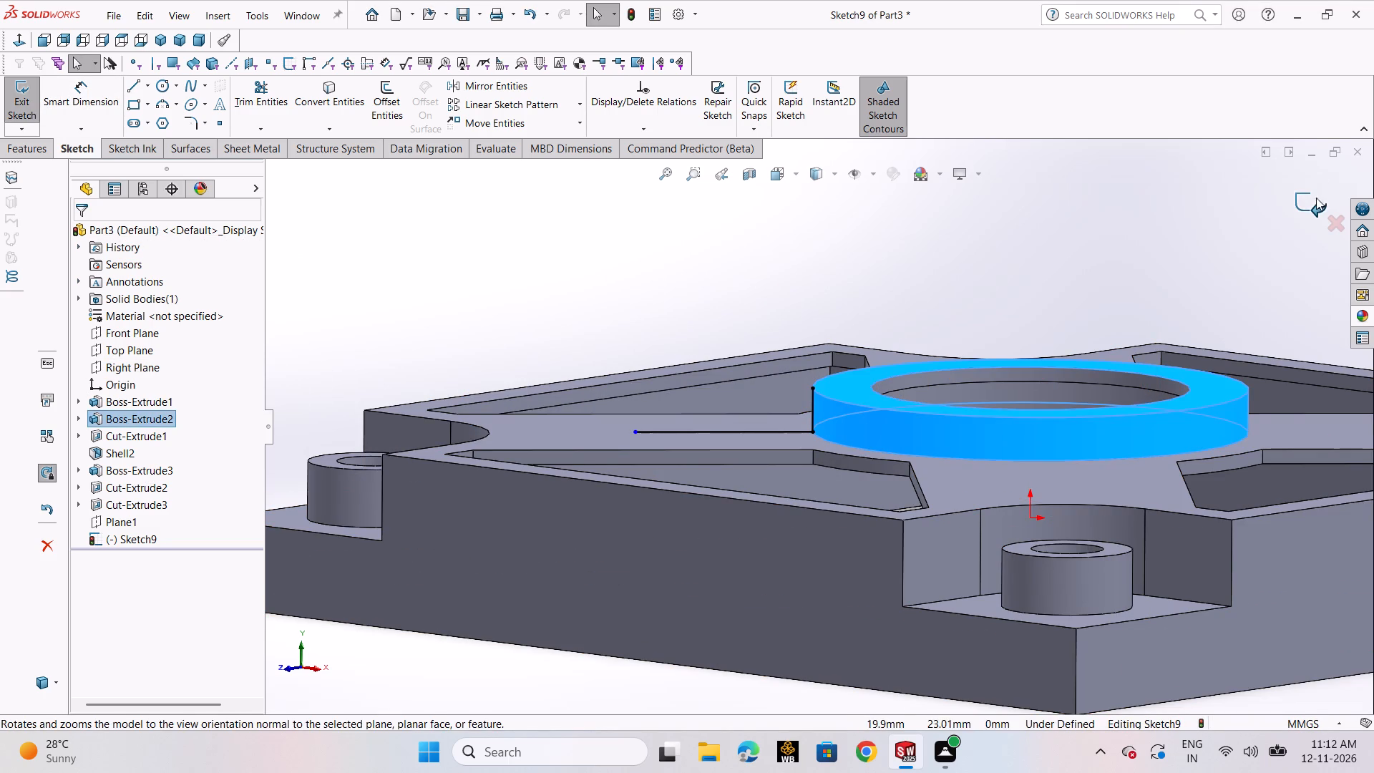
pyautogui.click(1316, 198)
pyautogui.click(169, 416)
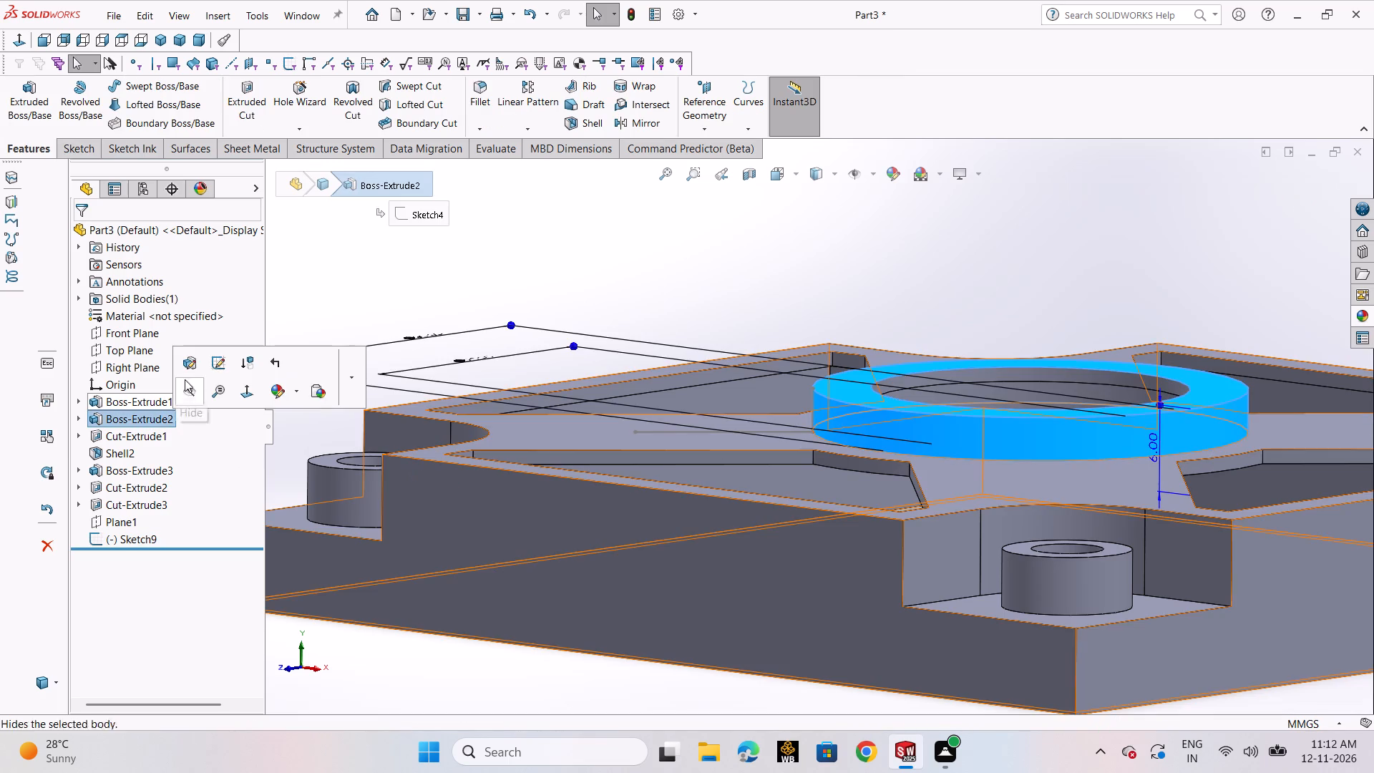
pyautogui.click(189, 371)
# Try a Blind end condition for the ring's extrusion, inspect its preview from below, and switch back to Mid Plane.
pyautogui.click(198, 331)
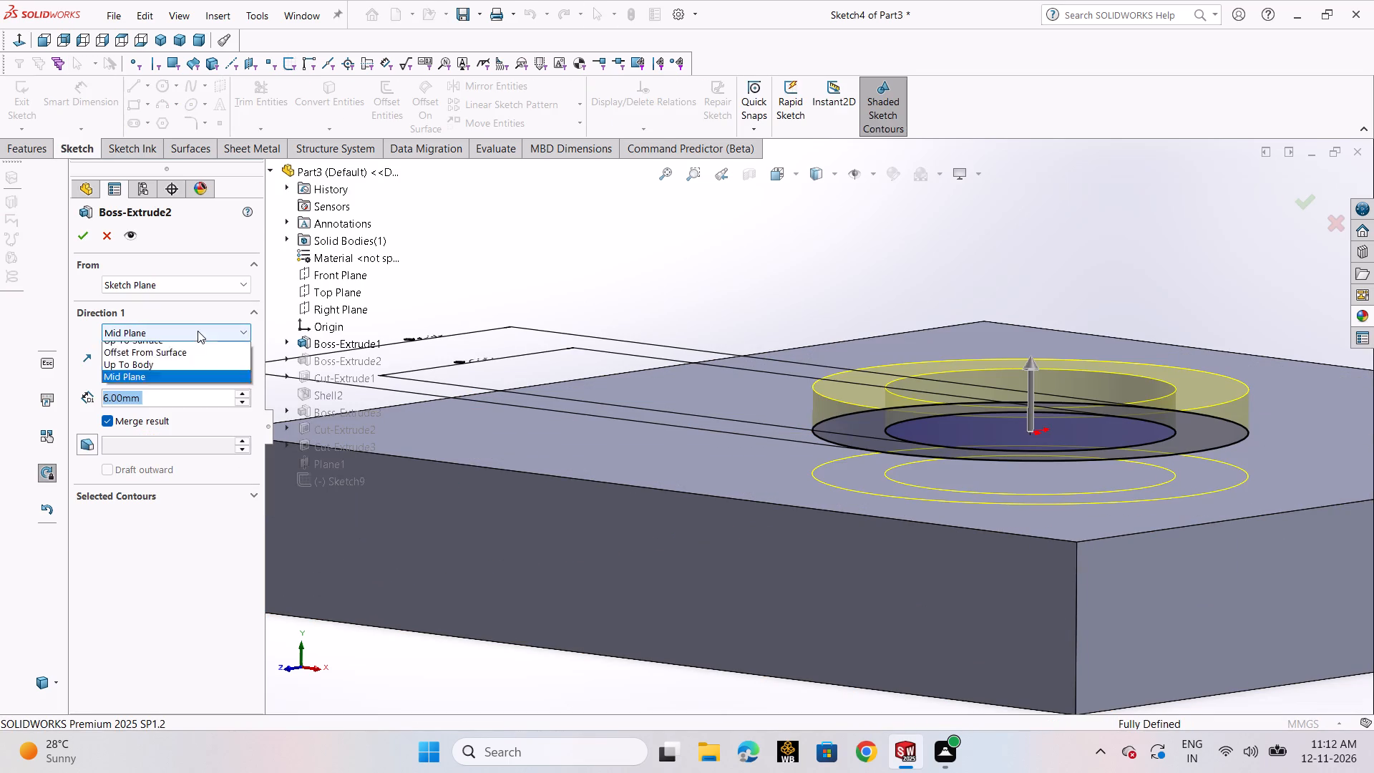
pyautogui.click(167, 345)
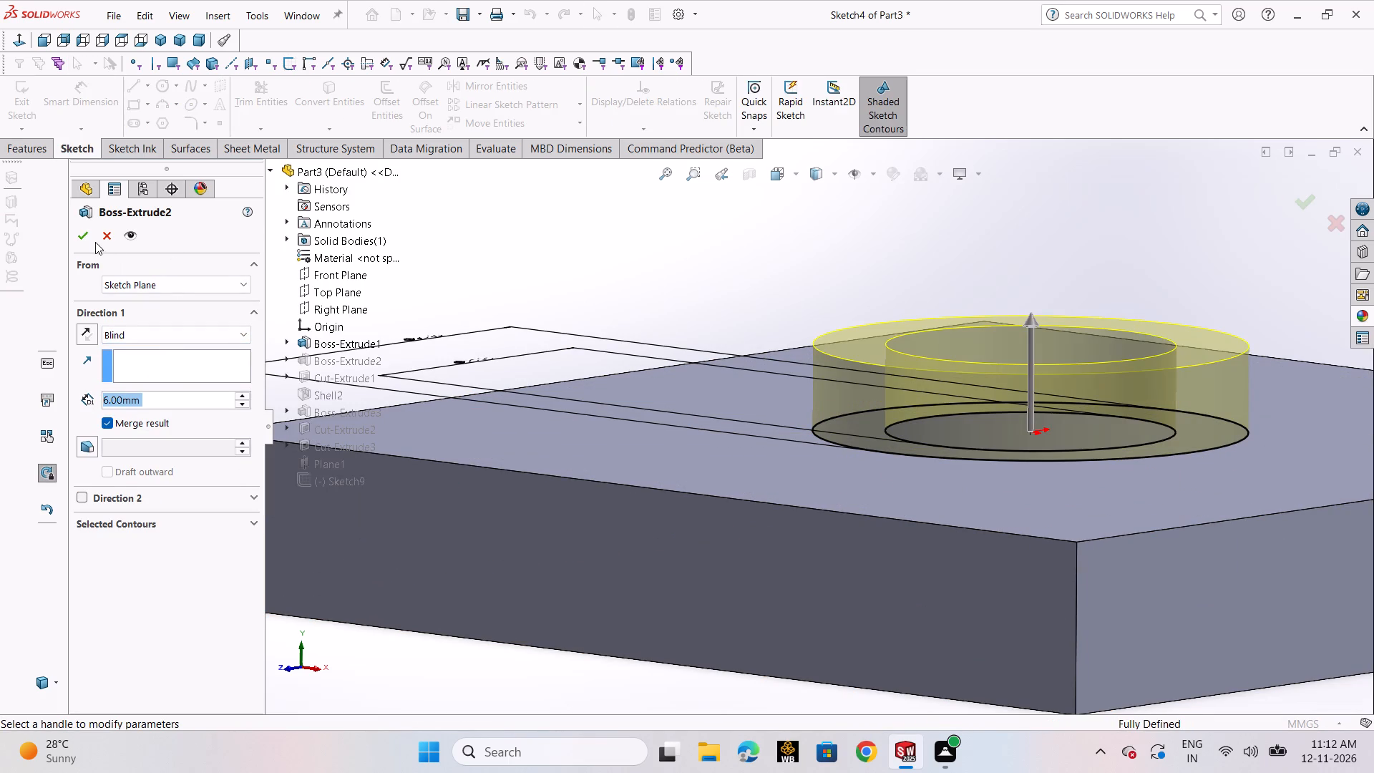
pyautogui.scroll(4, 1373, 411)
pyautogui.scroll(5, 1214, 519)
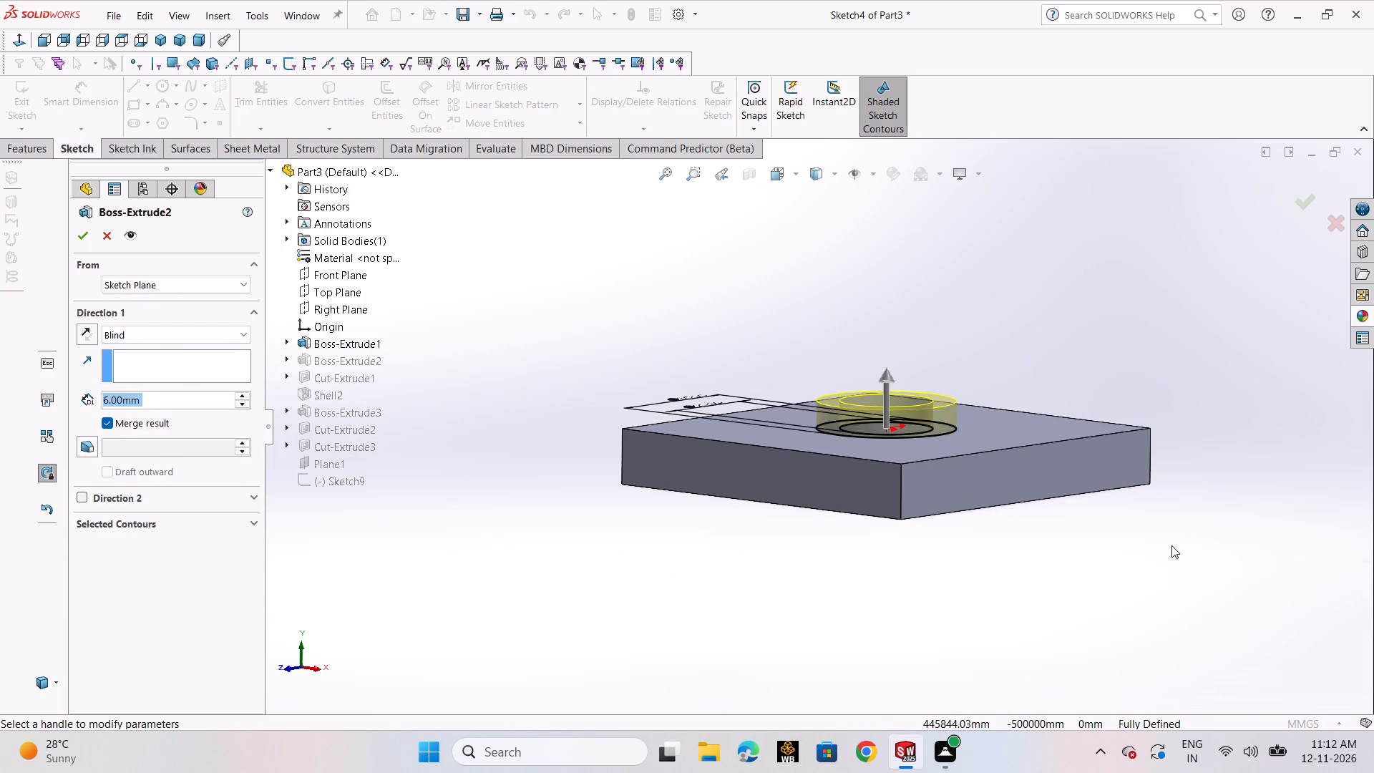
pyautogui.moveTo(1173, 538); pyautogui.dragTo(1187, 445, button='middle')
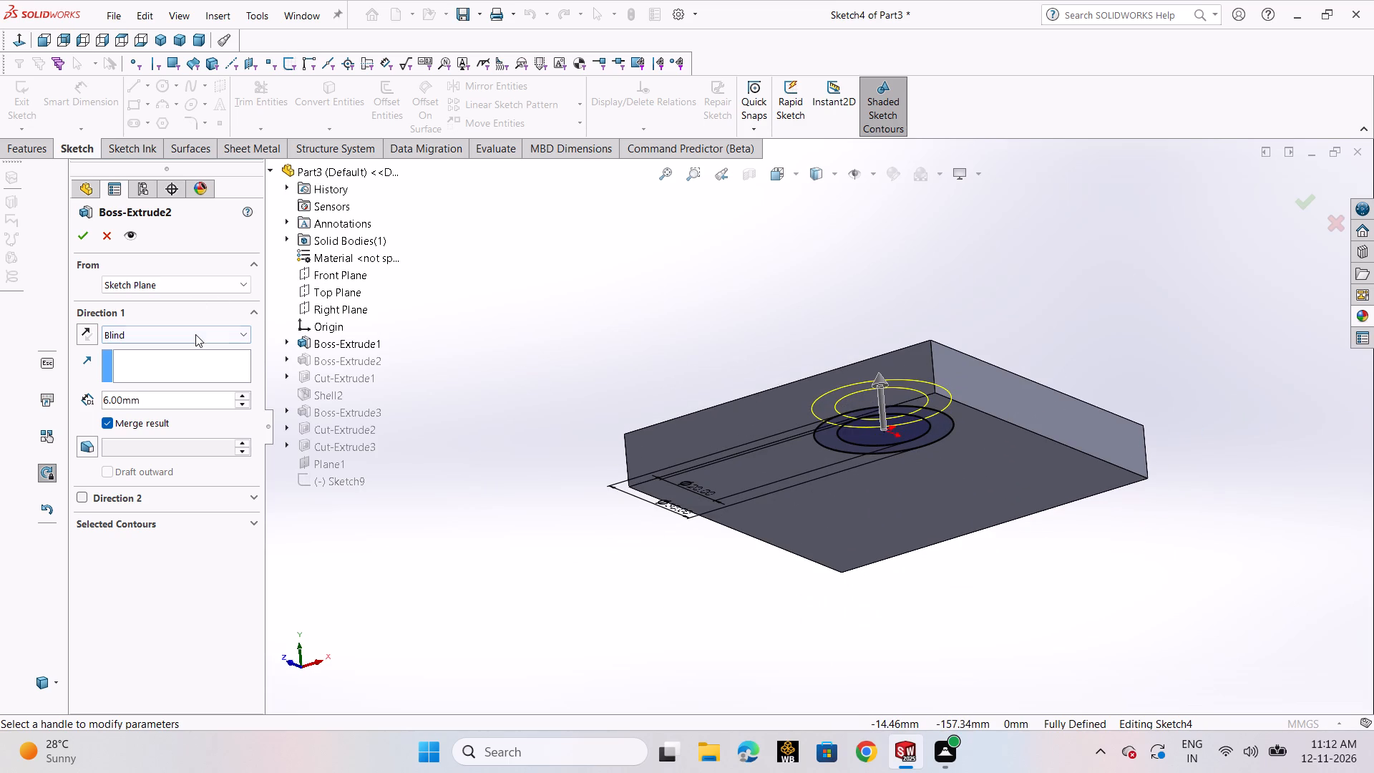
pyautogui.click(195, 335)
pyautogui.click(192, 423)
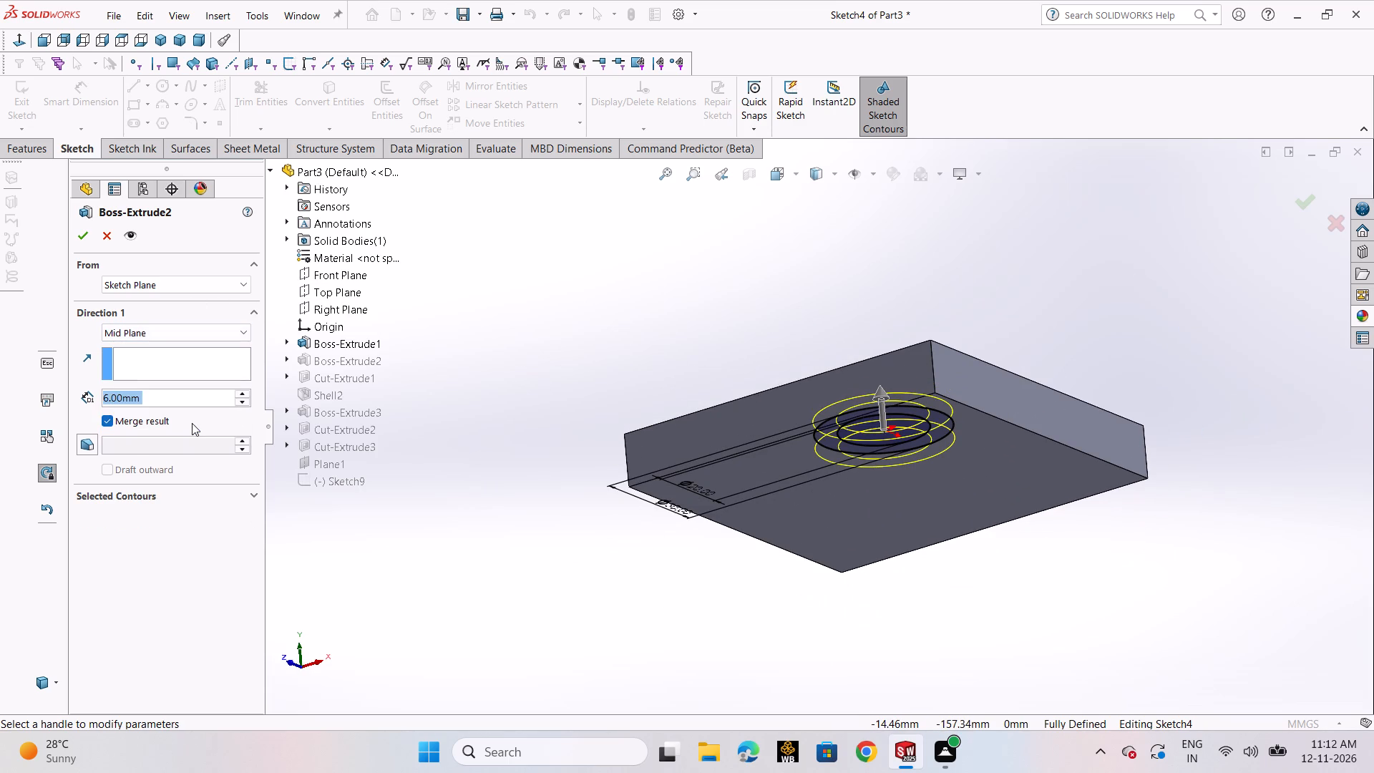
# Set the ring's Mid Plane extrusion depth to 6+4 mm and apply the edited feature.
pyautogui.scroll(1, 506, 391)
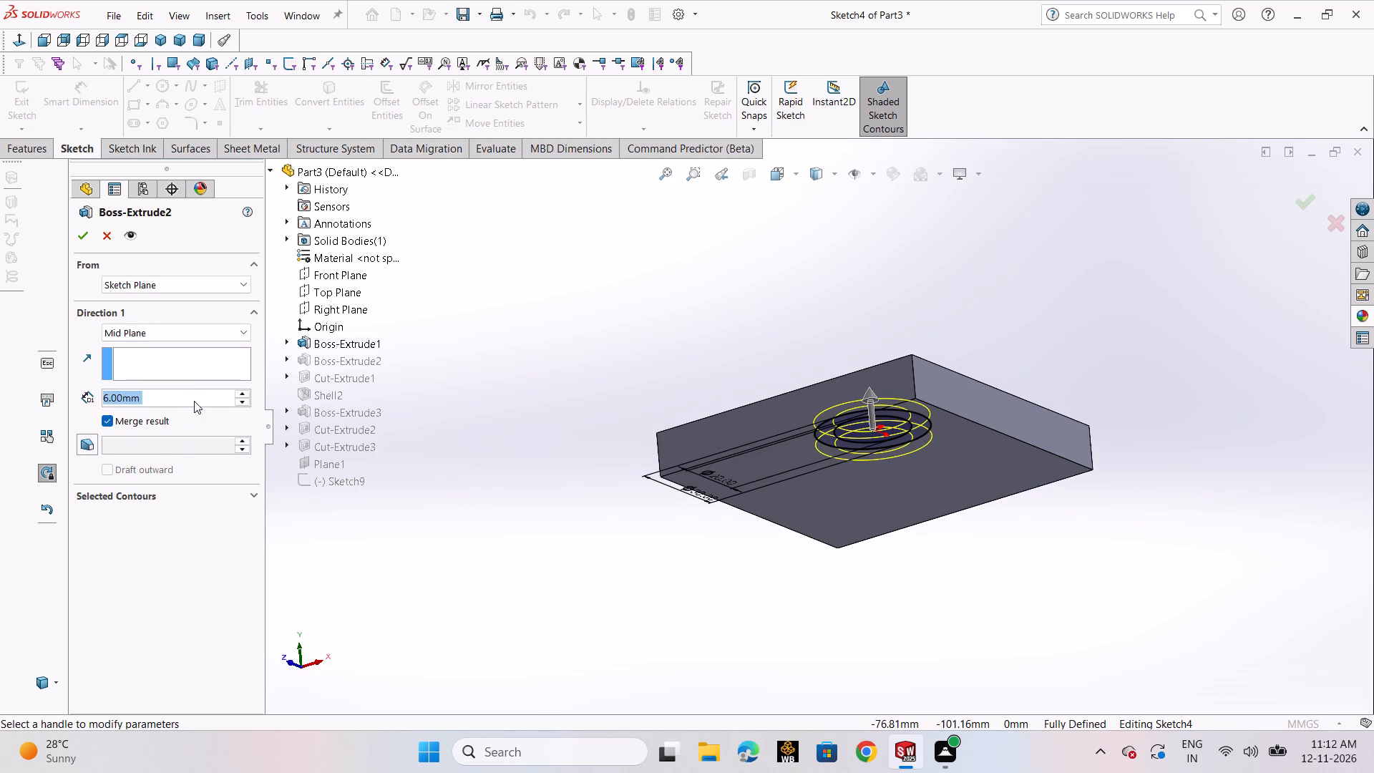
pyautogui.click(194, 393)
pyautogui.press('BackSpace')
pyautogui.press('BackSpace')
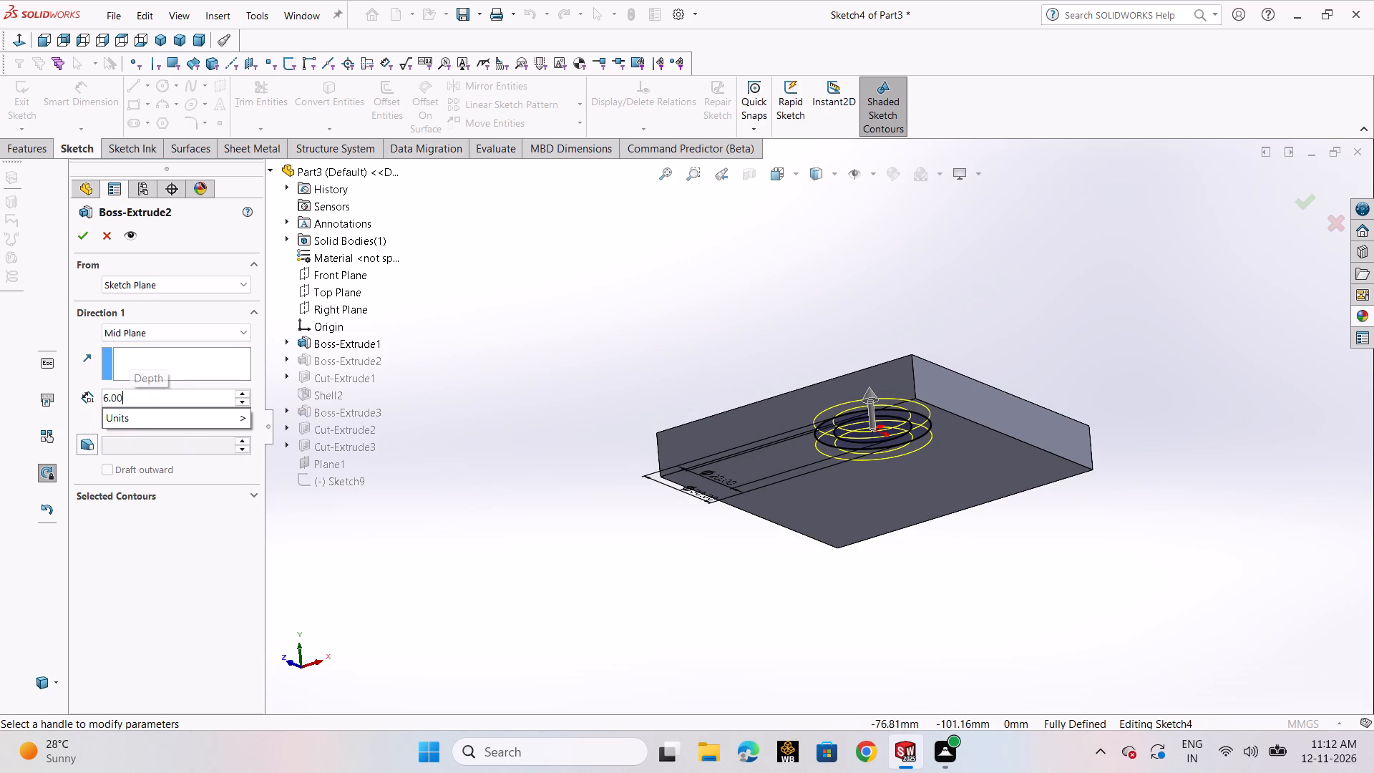
pyautogui.press('BackSpace')
pyautogui.press('BackSpace')
pyautogui.press('BackSpace')
pyautogui.write('+4')
pyautogui.press('Return')
pyautogui.click(74, 240)
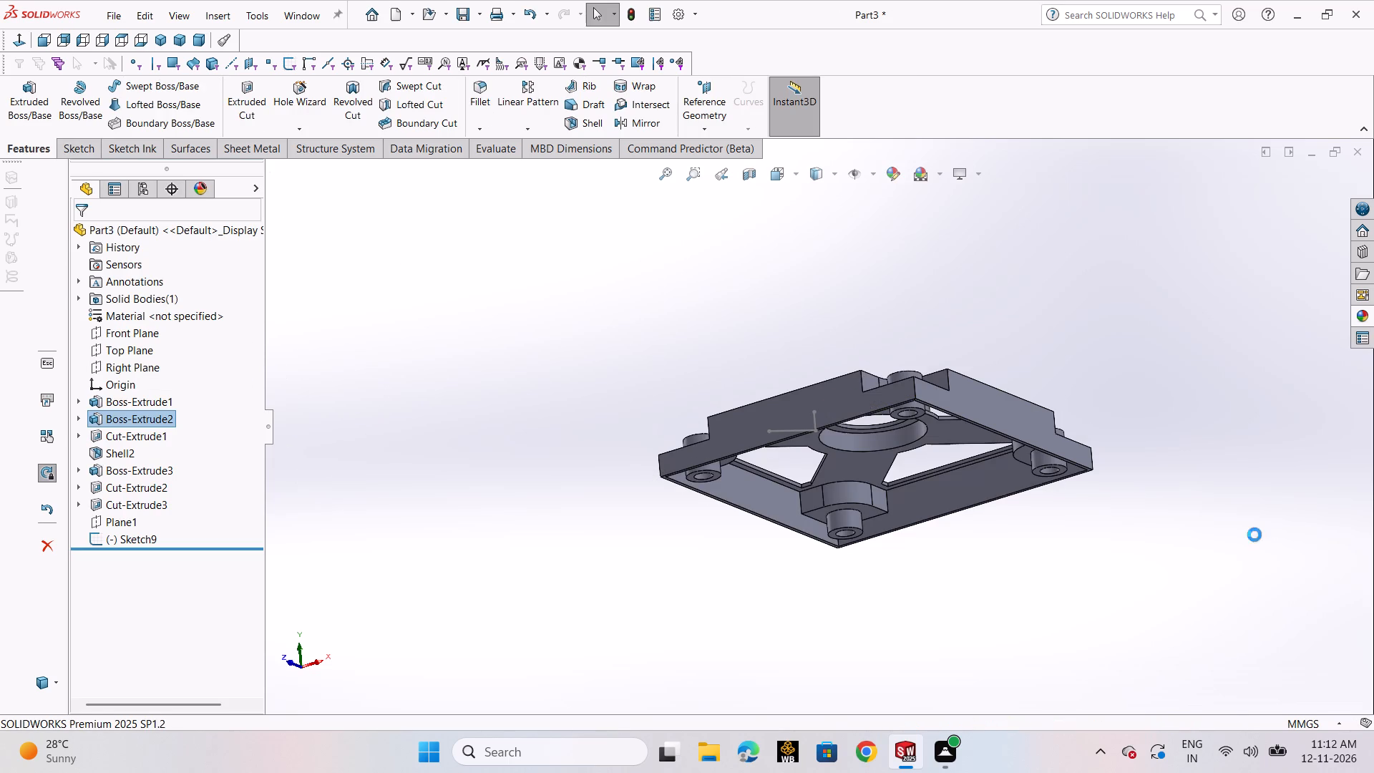
# Reopen the diagonal-plane sketch and delete the vertical line along the central ring's outer wall.
pyautogui.moveTo(1184, 519); pyautogui.dragTo(1186, 661, button='middle')
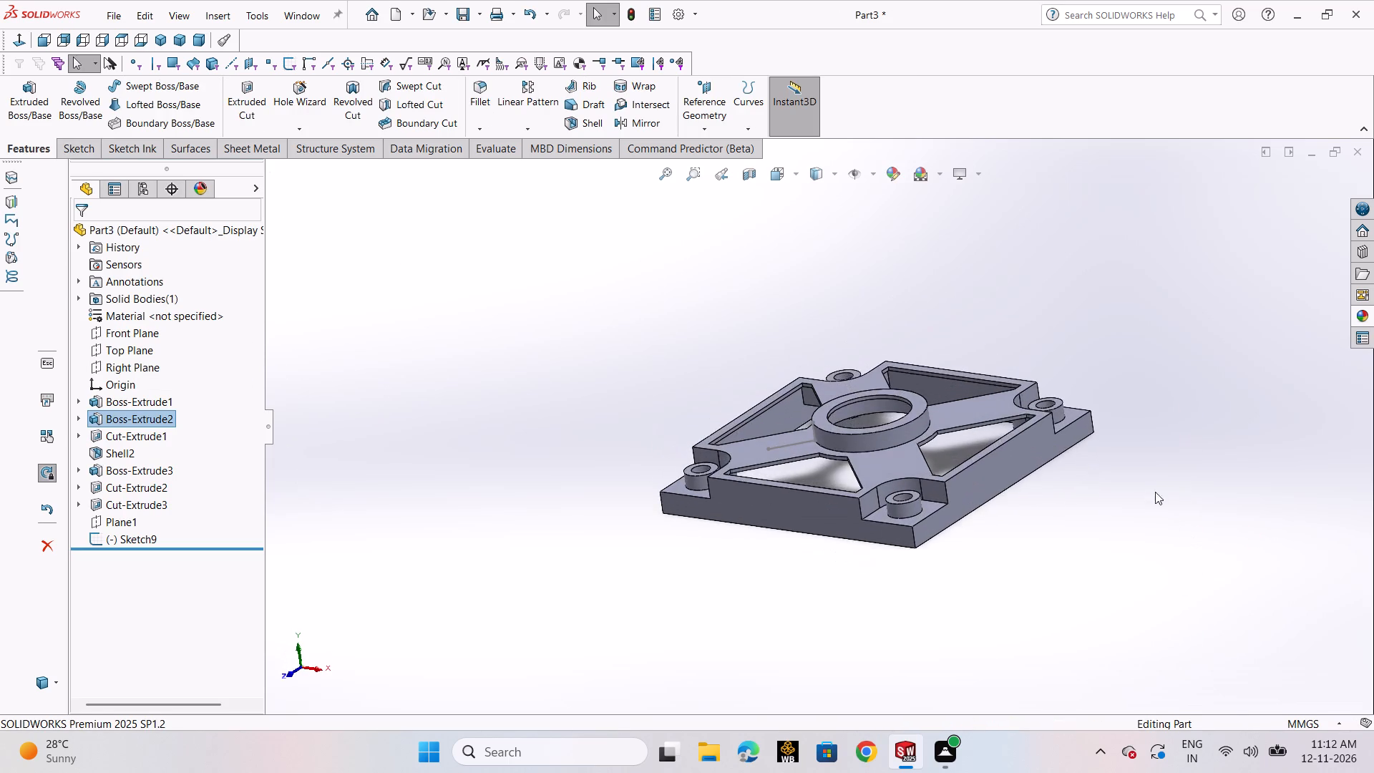
pyautogui.scroll(1, 1153, 486)
pyautogui.scroll(-3, 1149, 443)
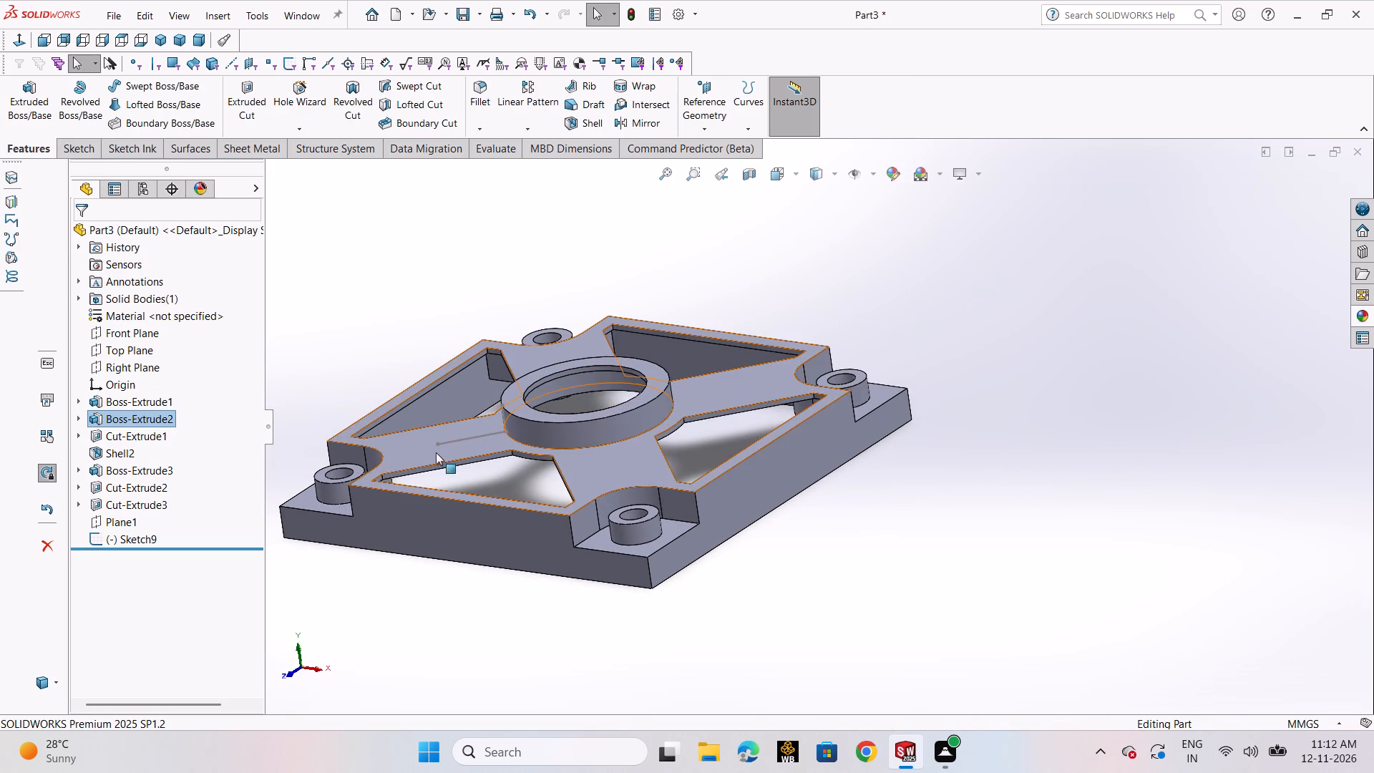
pyautogui.doubleClick(459, 440)
pyautogui.scroll(-5, 783, 408)
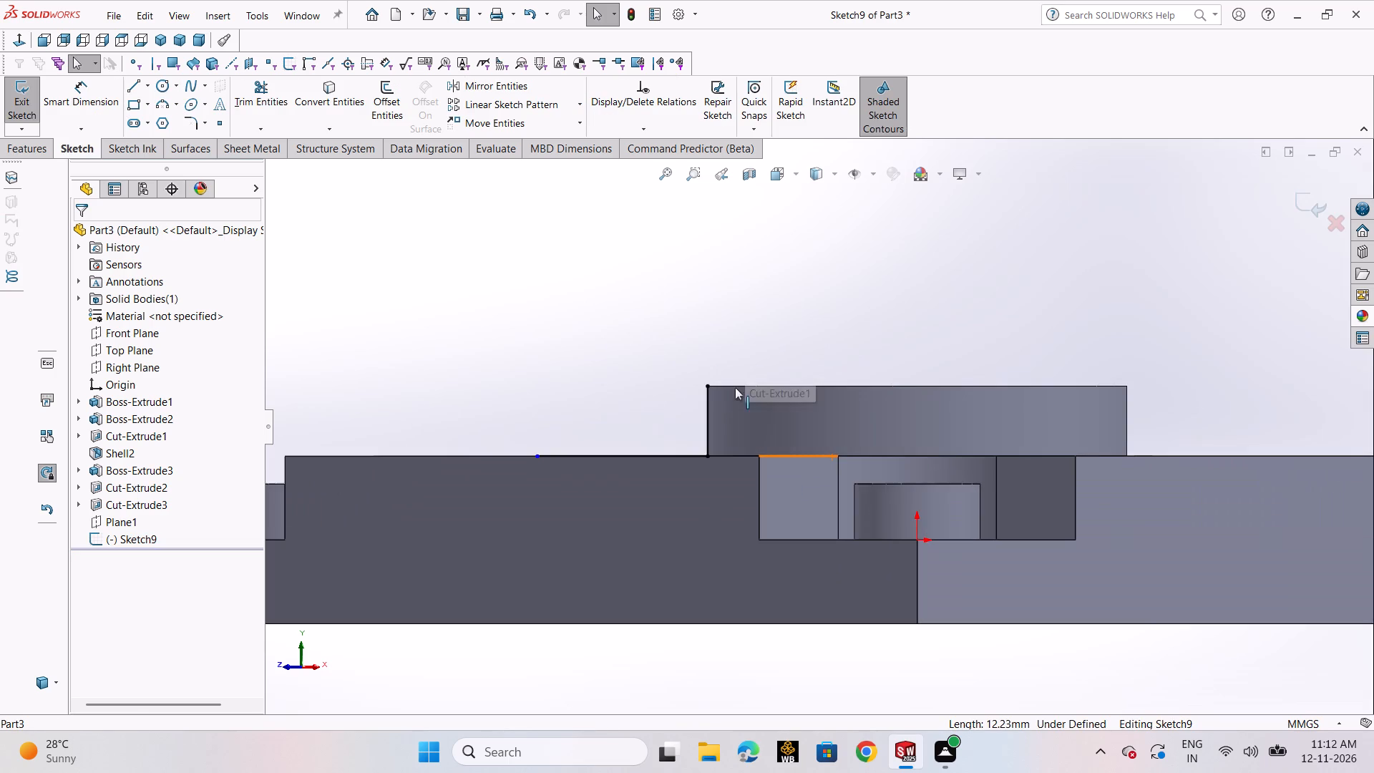
pyautogui.click(711, 422)
pyautogui.press('Delete')
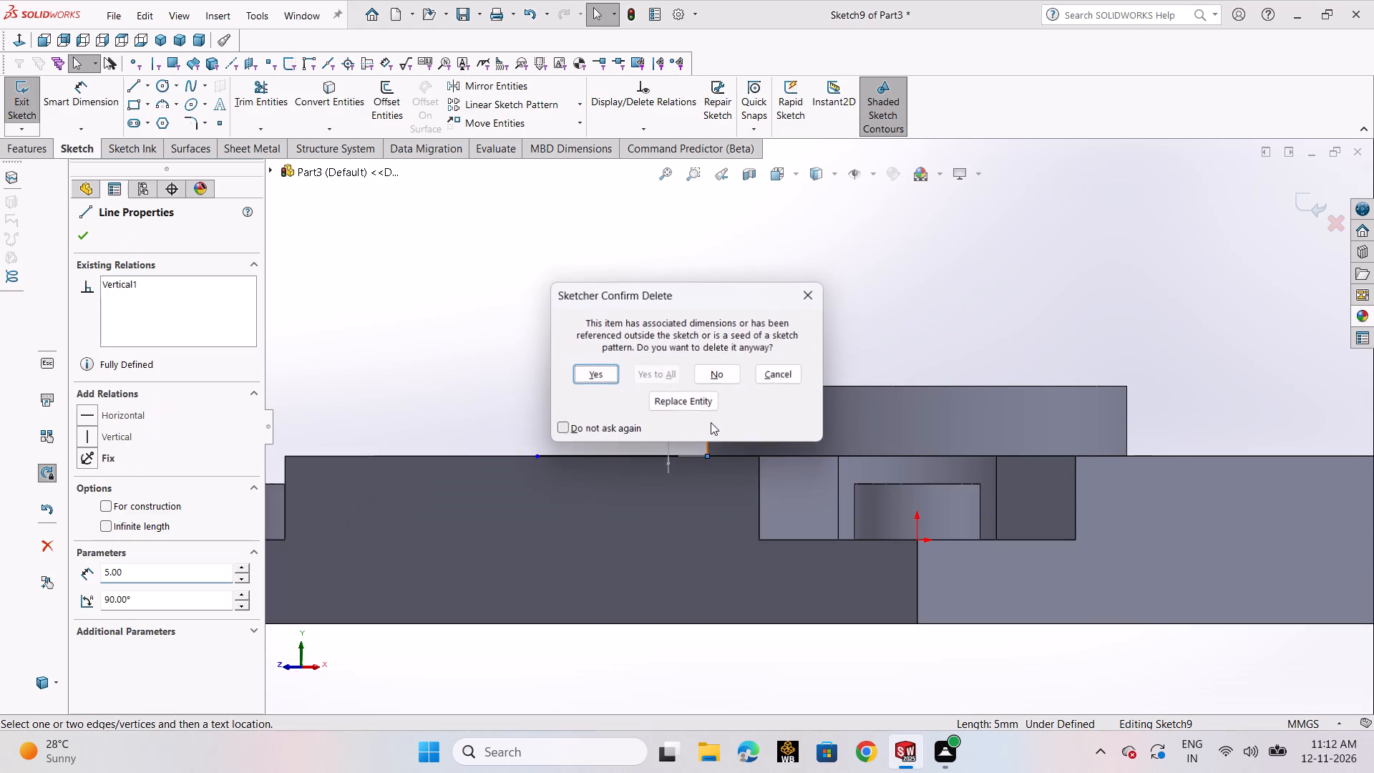
pyautogui.click(605, 376)
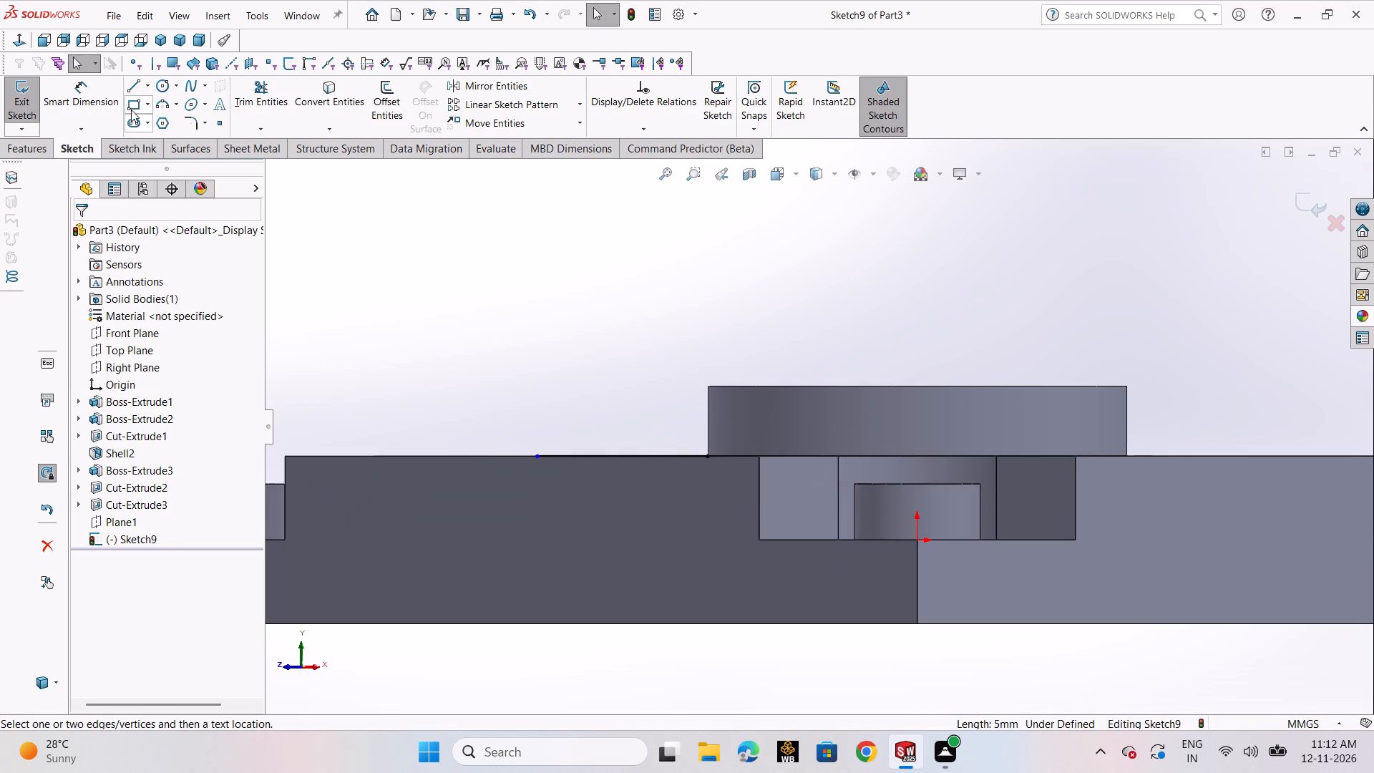
# Sketch a vertical line about 3.2 mm tall up the ring's outer wall from the horizontal line's inner end.
pyautogui.click(135, 89)
pyautogui.click(148, 107)
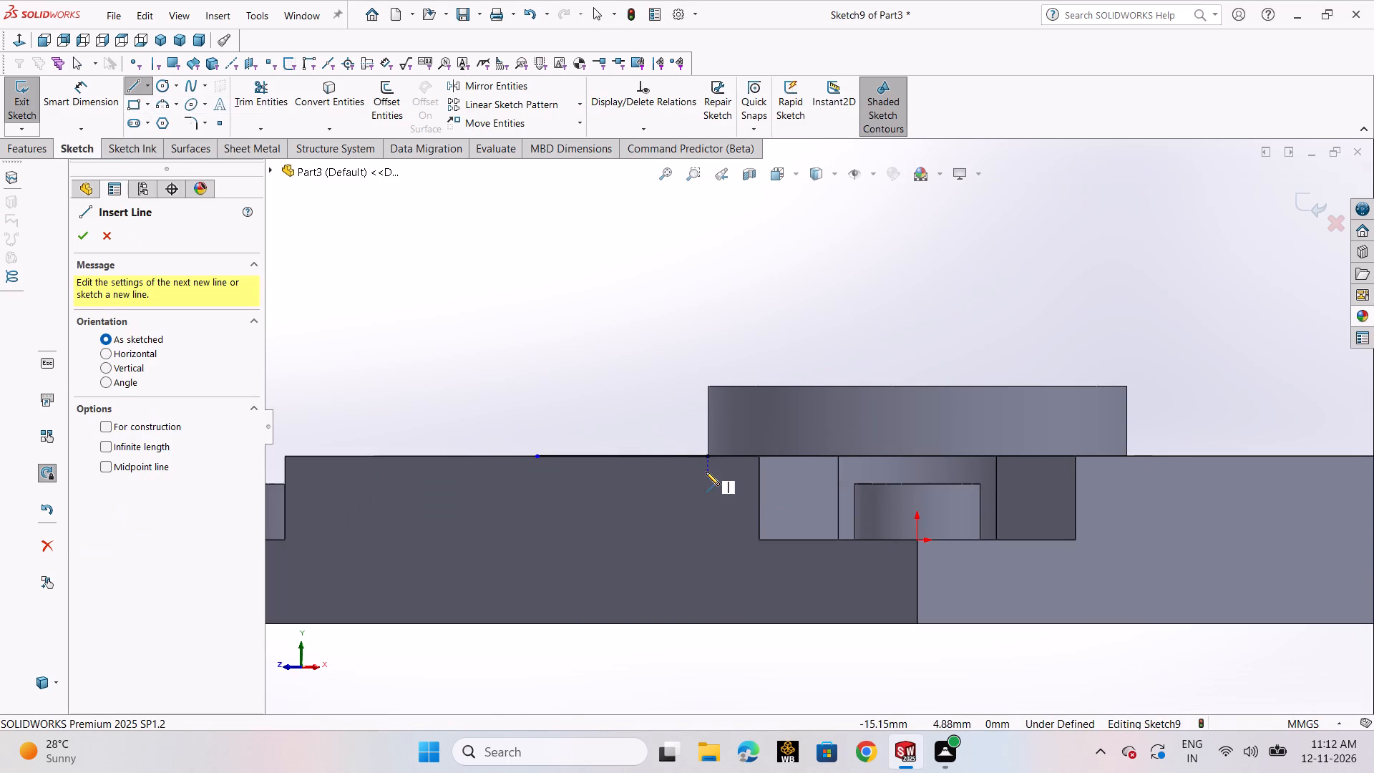
pyautogui.click(709, 457)
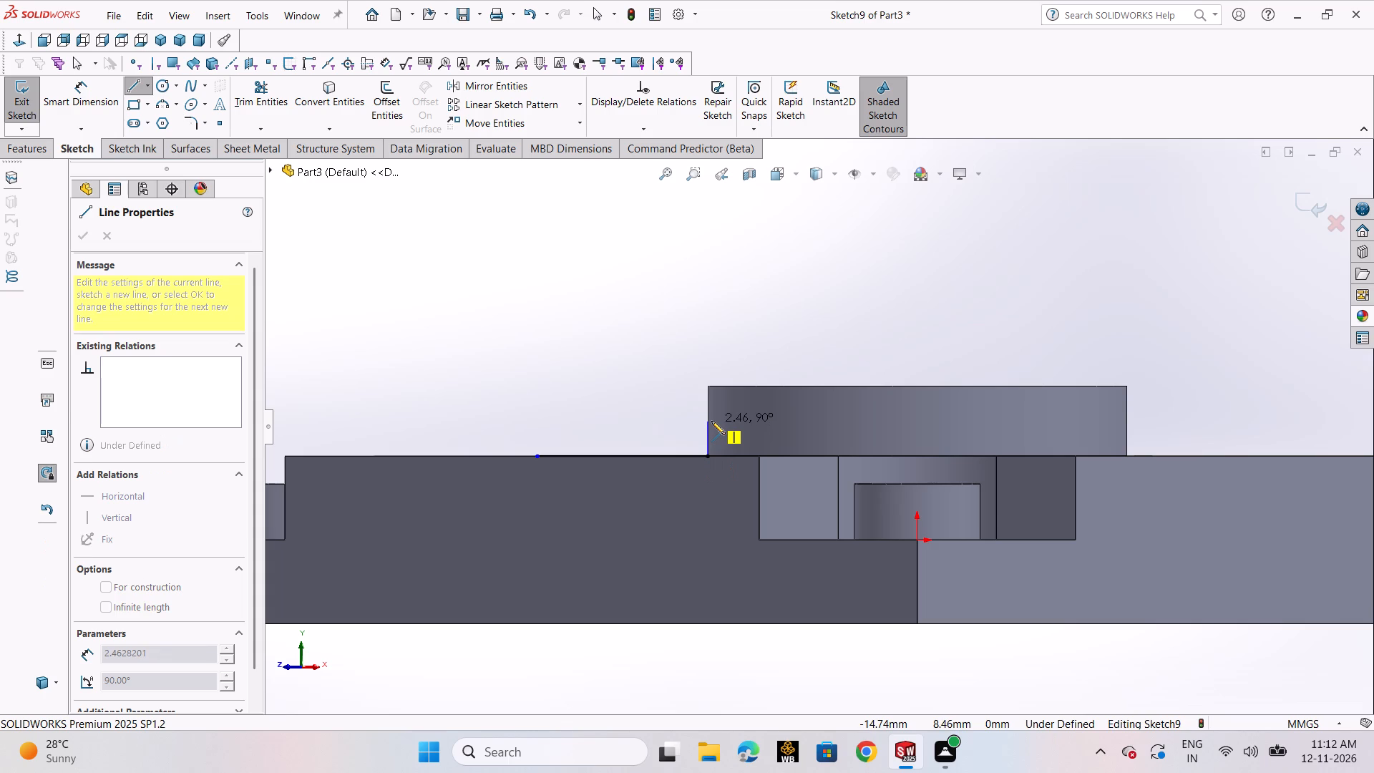
pyautogui.press('4')
pyautogui.press('Return')
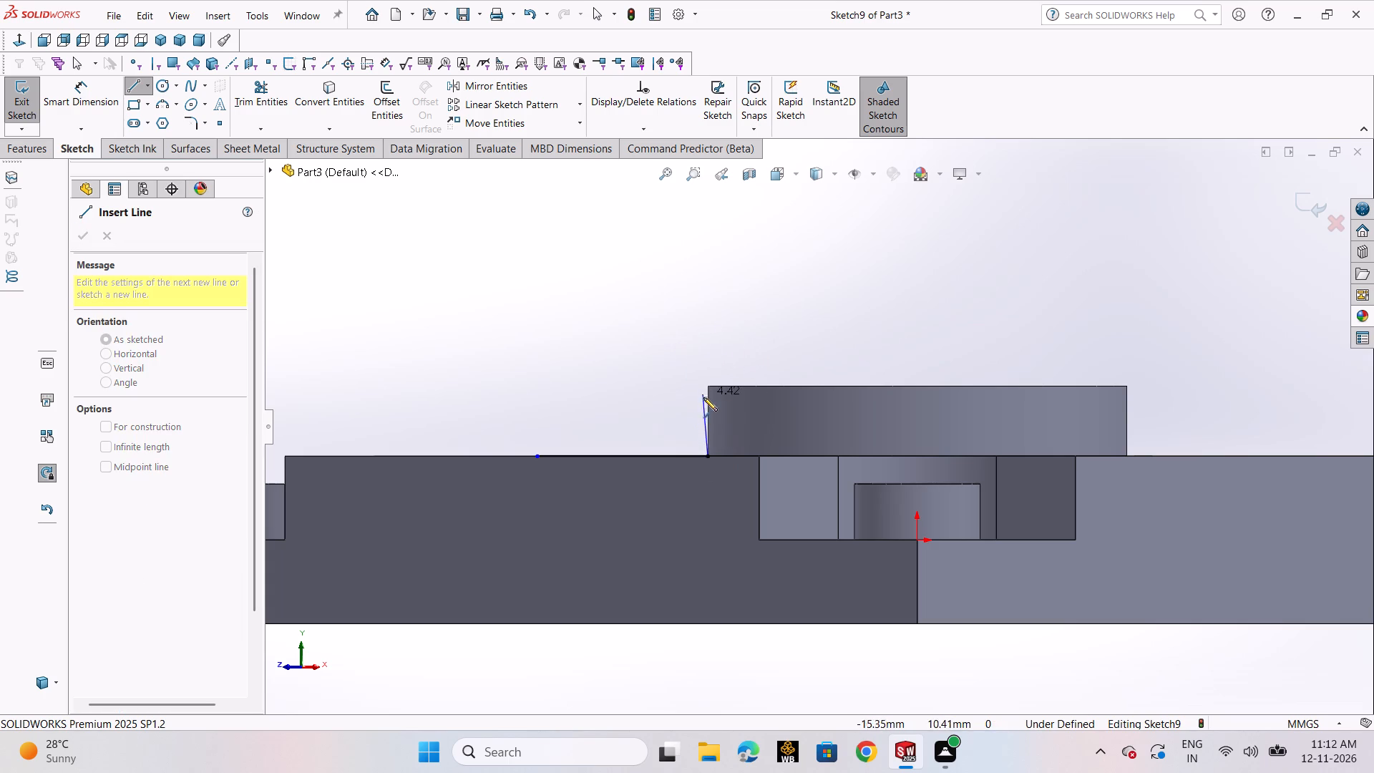
pyautogui.click(707, 411)
pyautogui.rightClick(707, 411)
pyautogui.click(748, 424)
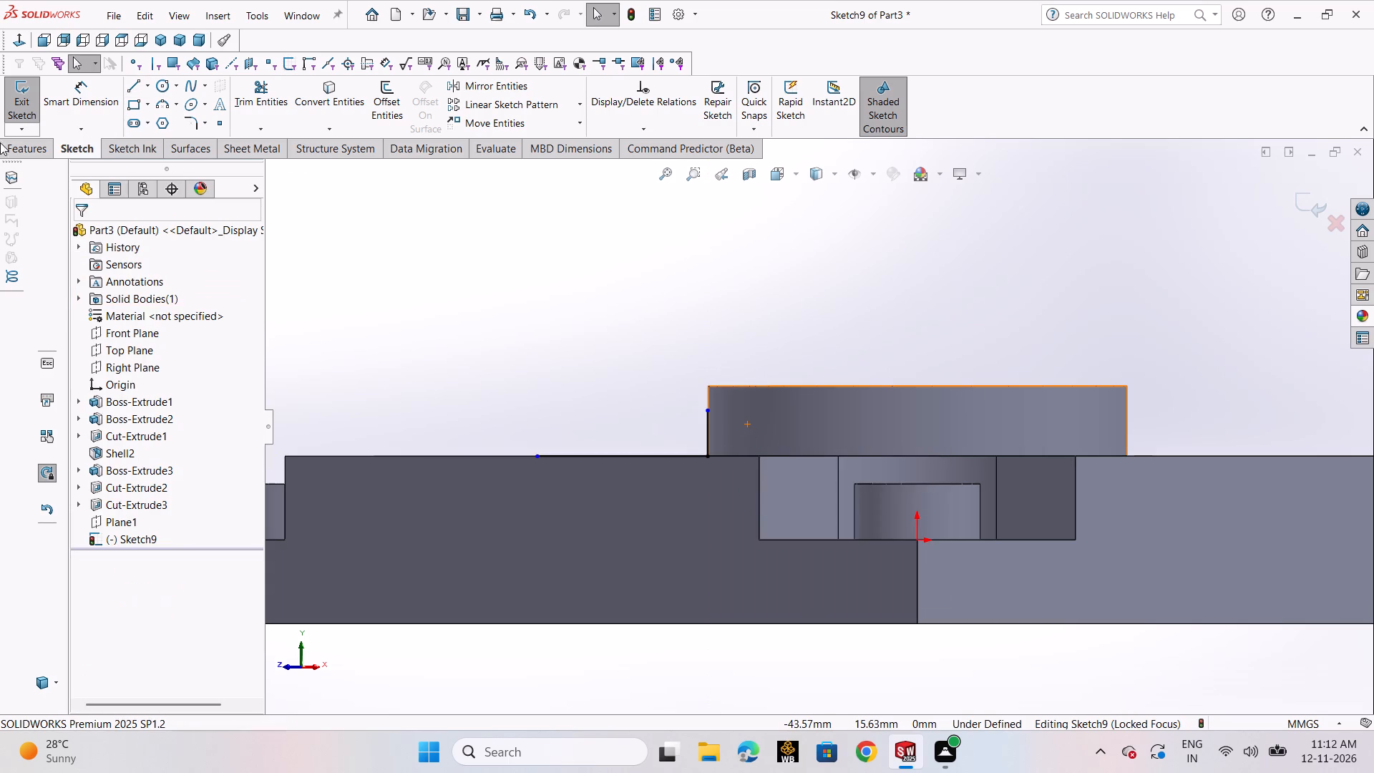
# Dimension the vertical line at 4 mm and the horizontal line at 20 mm.
pyautogui.click(63, 97)
pyautogui.click(706, 438)
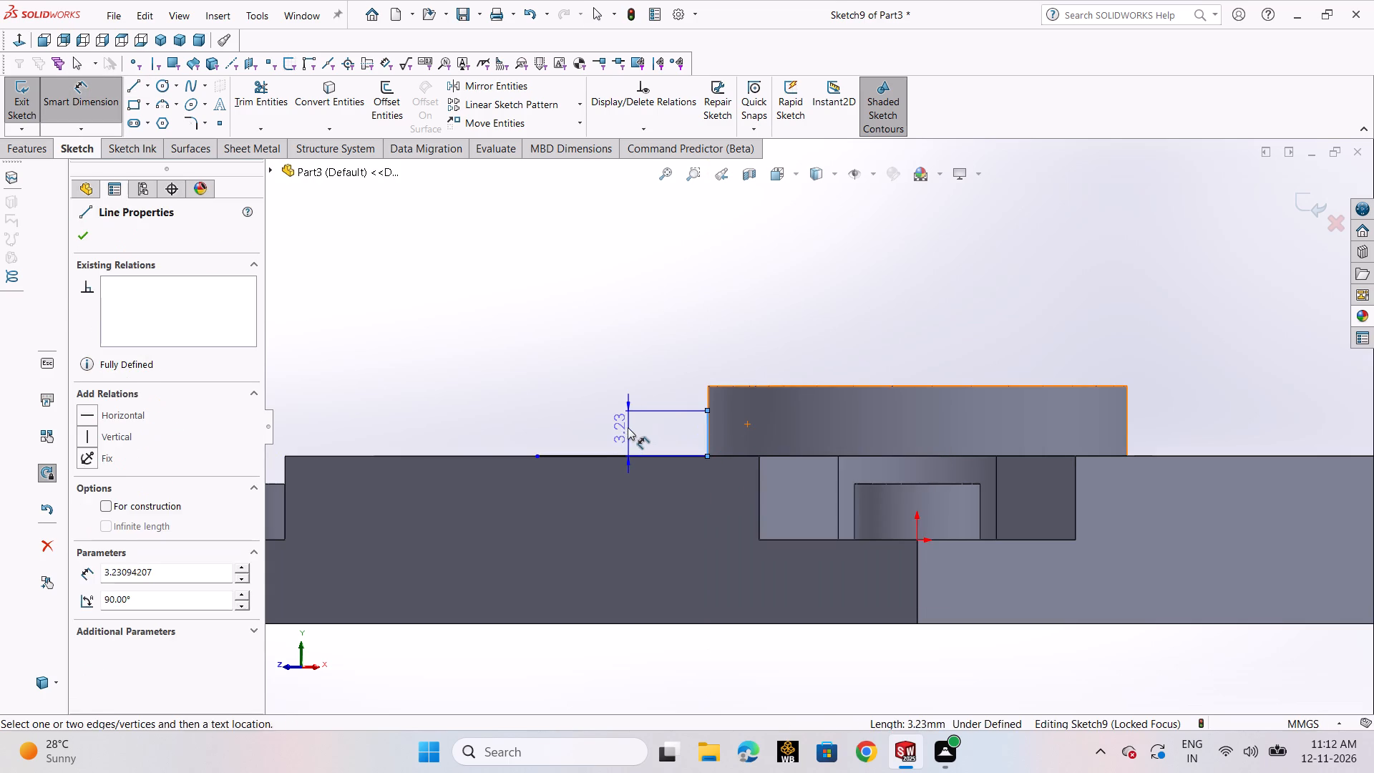
pyautogui.click(628, 427)
pyautogui.press('4')
pyautogui.press('Return')
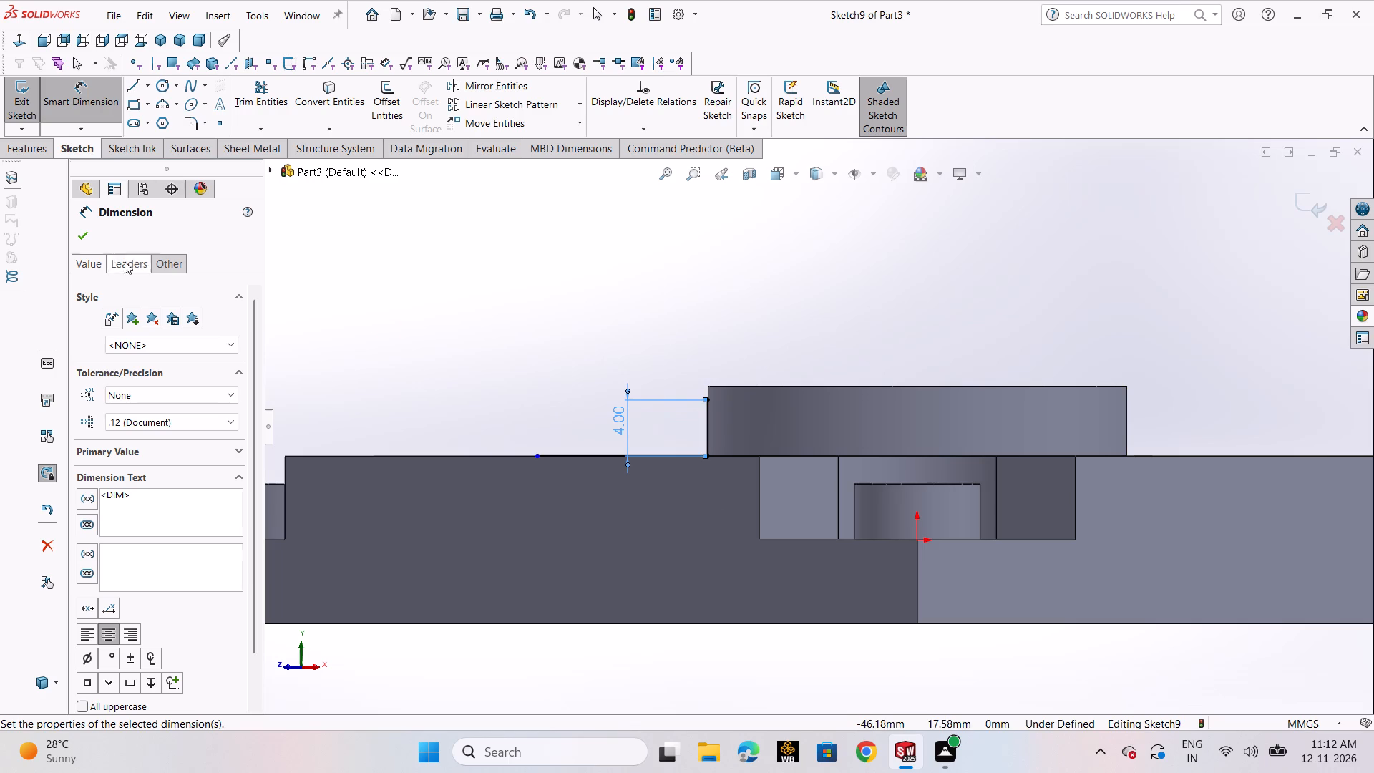
pyautogui.click(607, 455)
pyautogui.click(618, 515)
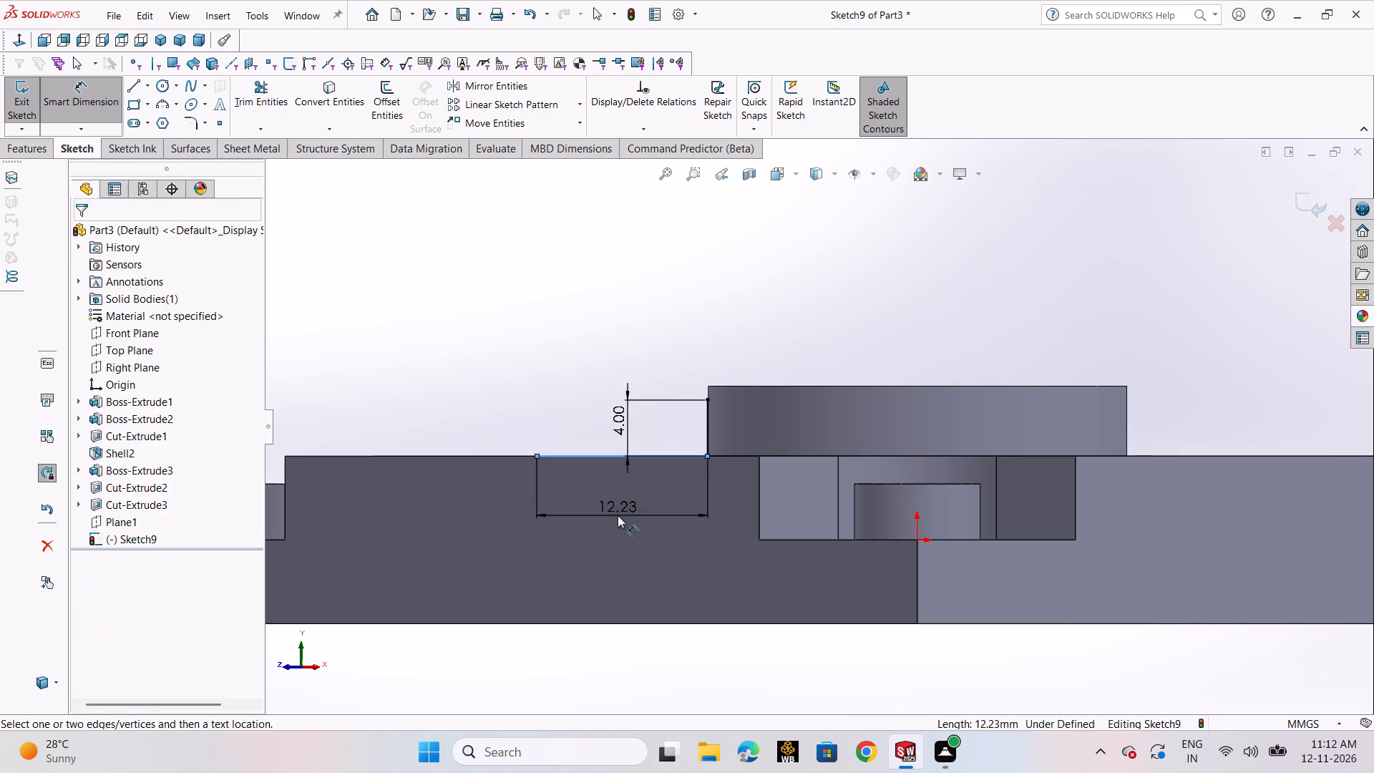
pyautogui.write('20')
pyautogui.press('Return')
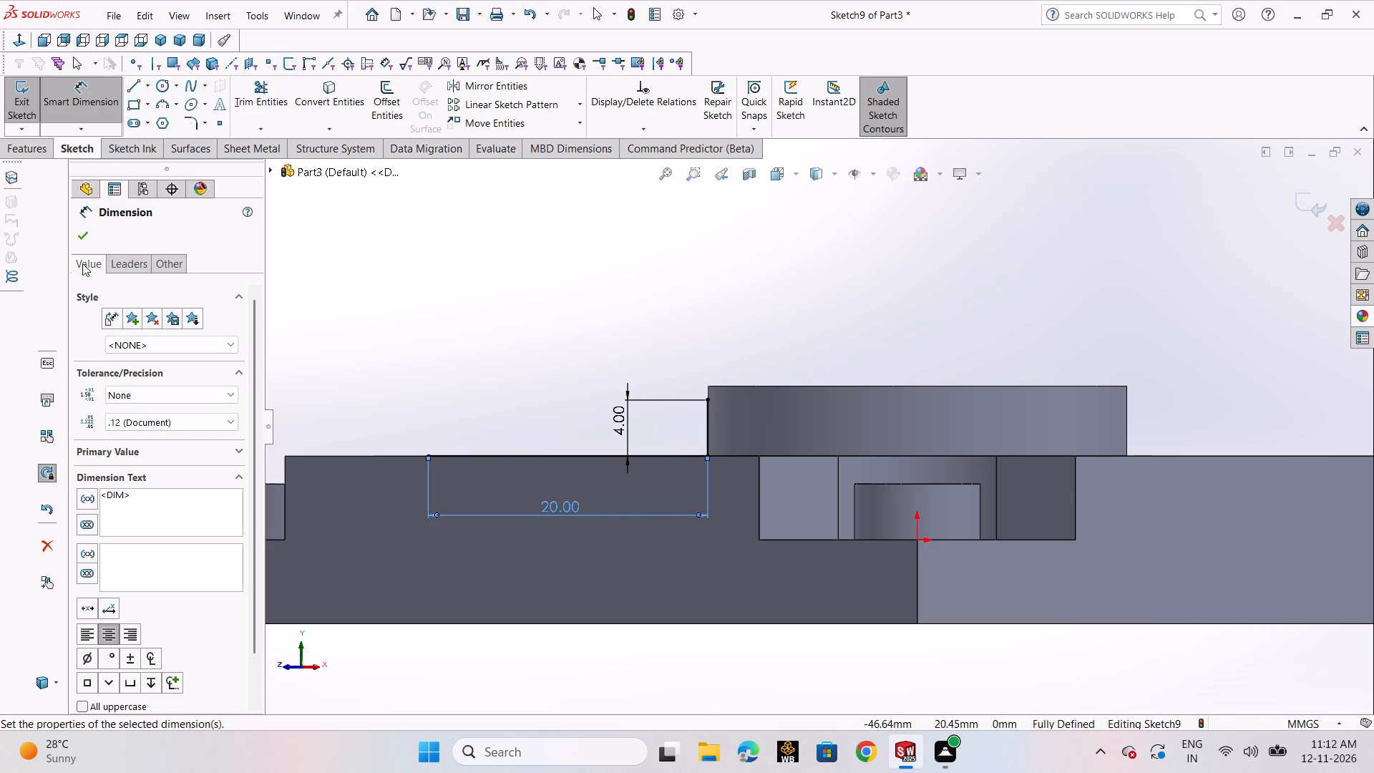
pyautogui.click(88, 239)
# Sketch a sloped line from the horizontal line's outer end to the vertical line's top, closing the triangular rib profile.
pyautogui.scroll(2, 521, 408)
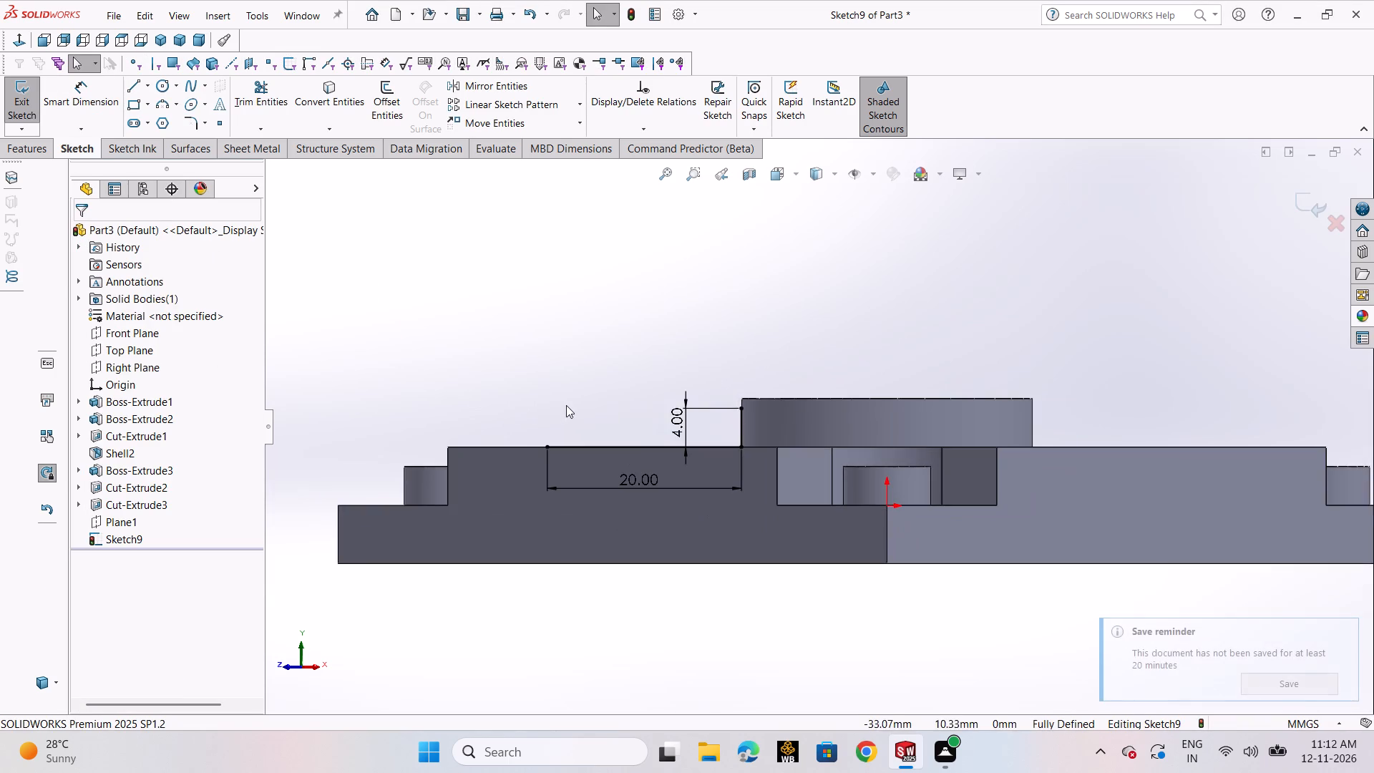
pyautogui.moveTo(566, 405); pyautogui.dragTo(596, 465, button='middle')
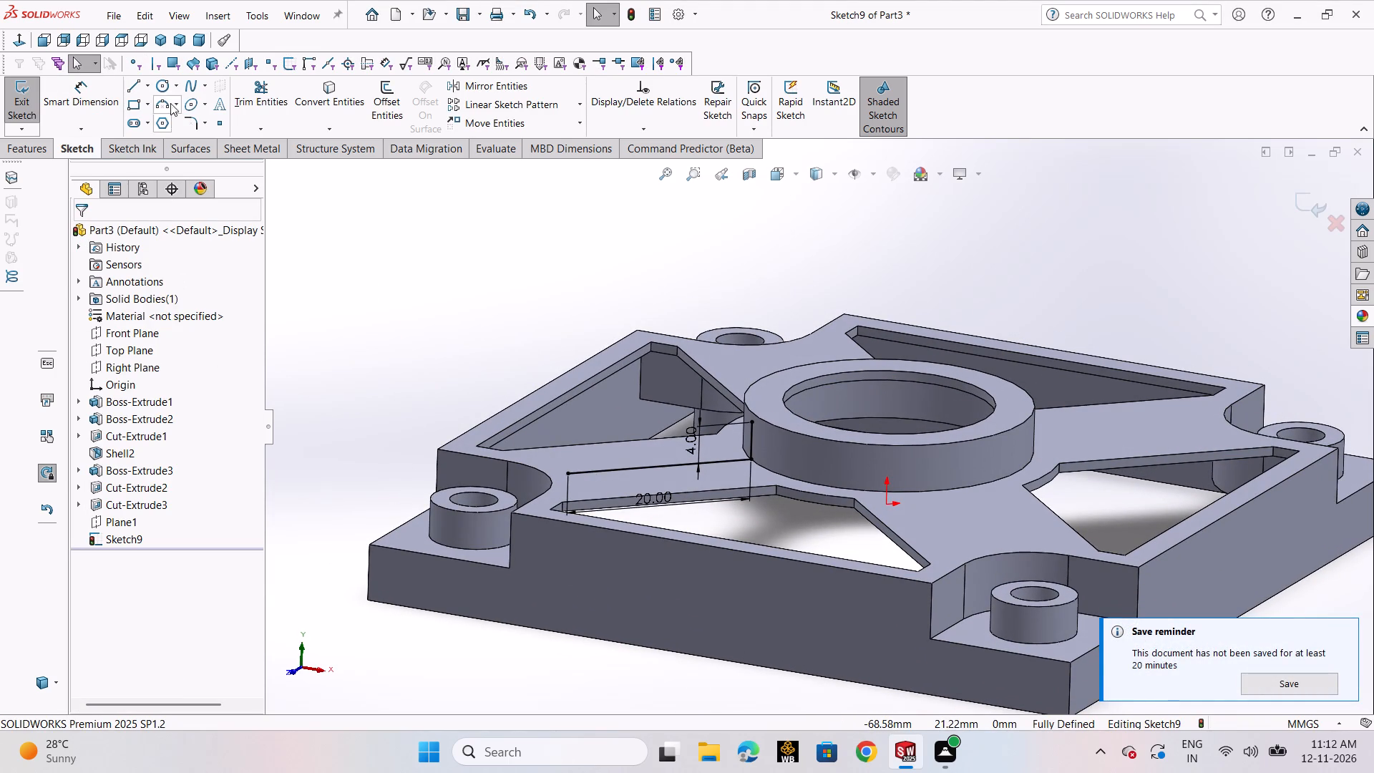
pyautogui.click(133, 82)
pyautogui.click(137, 99)
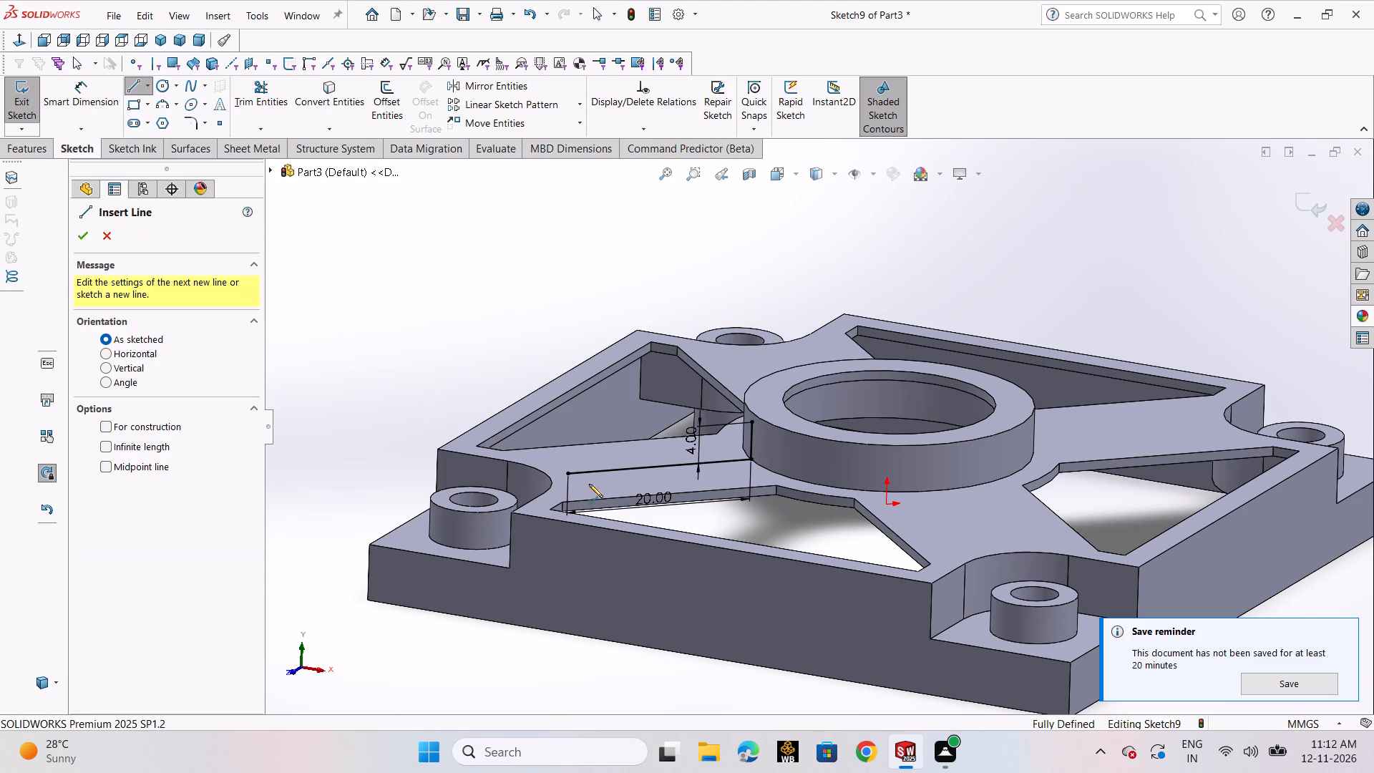
pyautogui.click(565, 471)
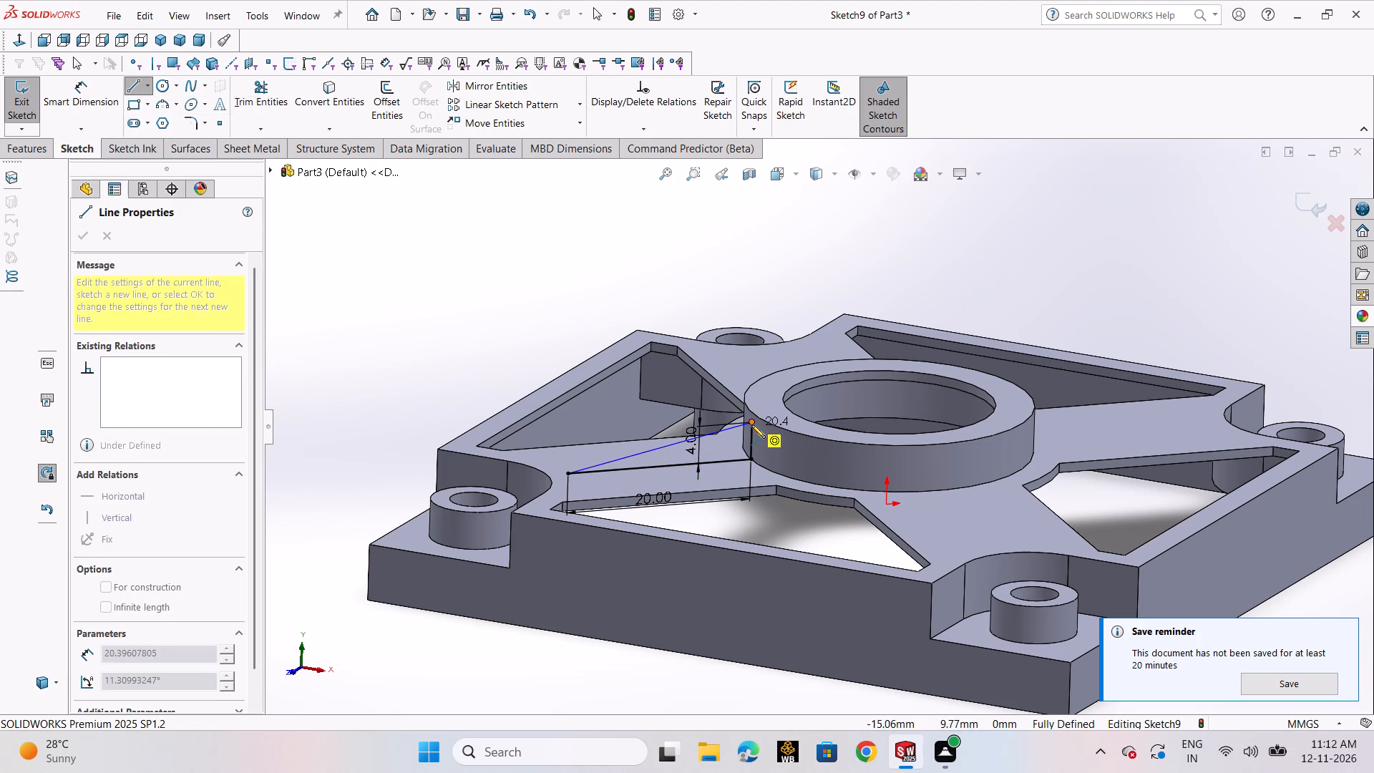
pyautogui.click(751, 424)
pyautogui.rightClick(751, 424)
pyautogui.click(775, 429)
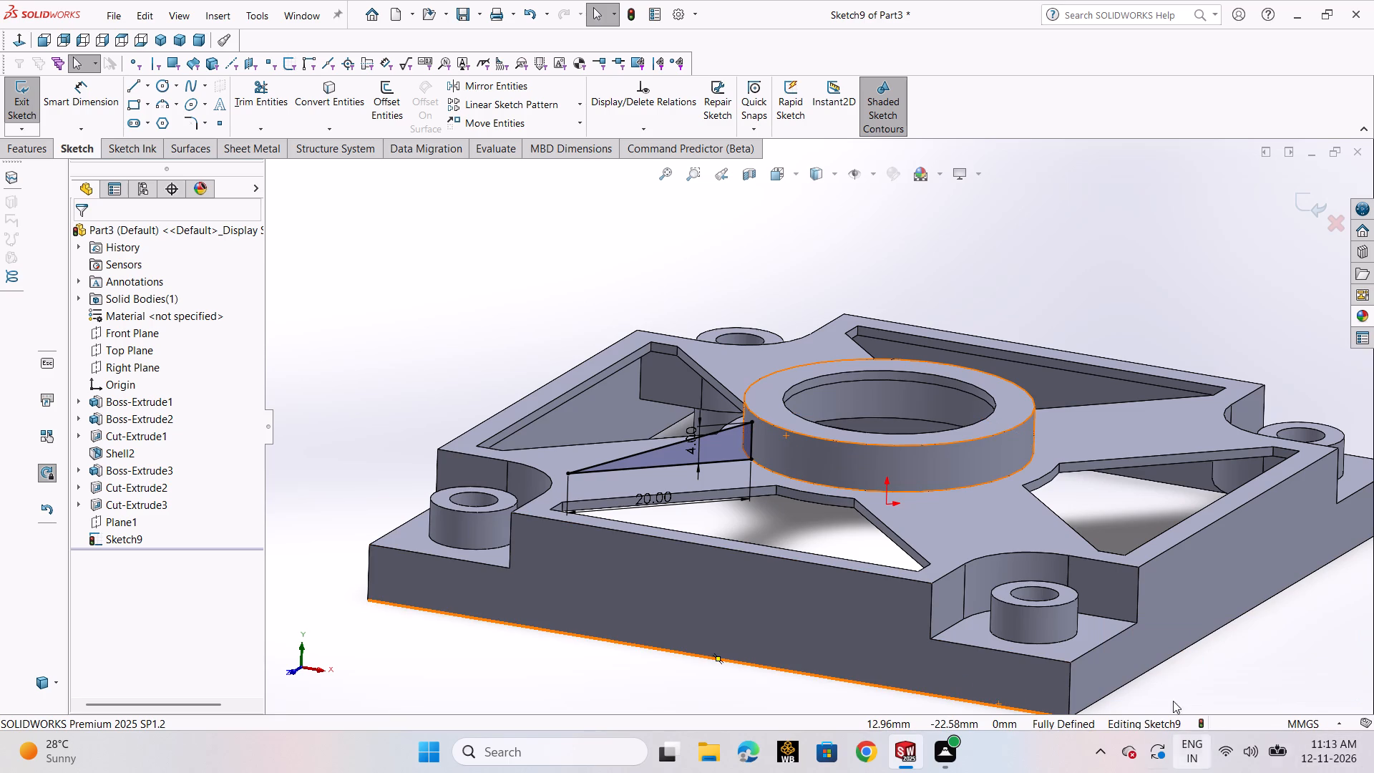
# Exit the triangular rib profile sketch on the diagonal plane.
pyautogui.scroll(1, 904, 594)
pyautogui.scroll(-1, 904, 594)
pyautogui.scroll(3, 790, 619)
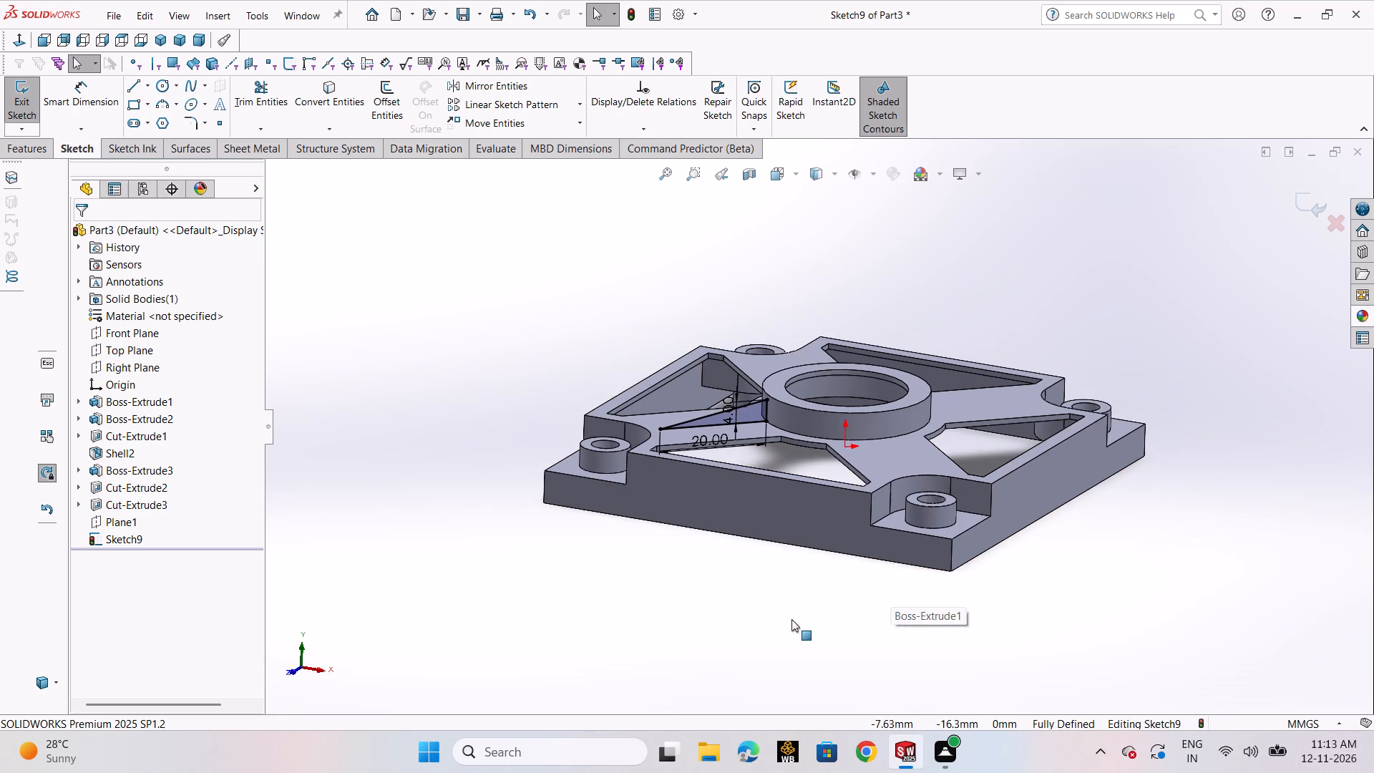
pyautogui.moveTo(796, 616); pyautogui.dragTo(848, 690, button='middle')
pyautogui.scroll(-2, 817, 471)
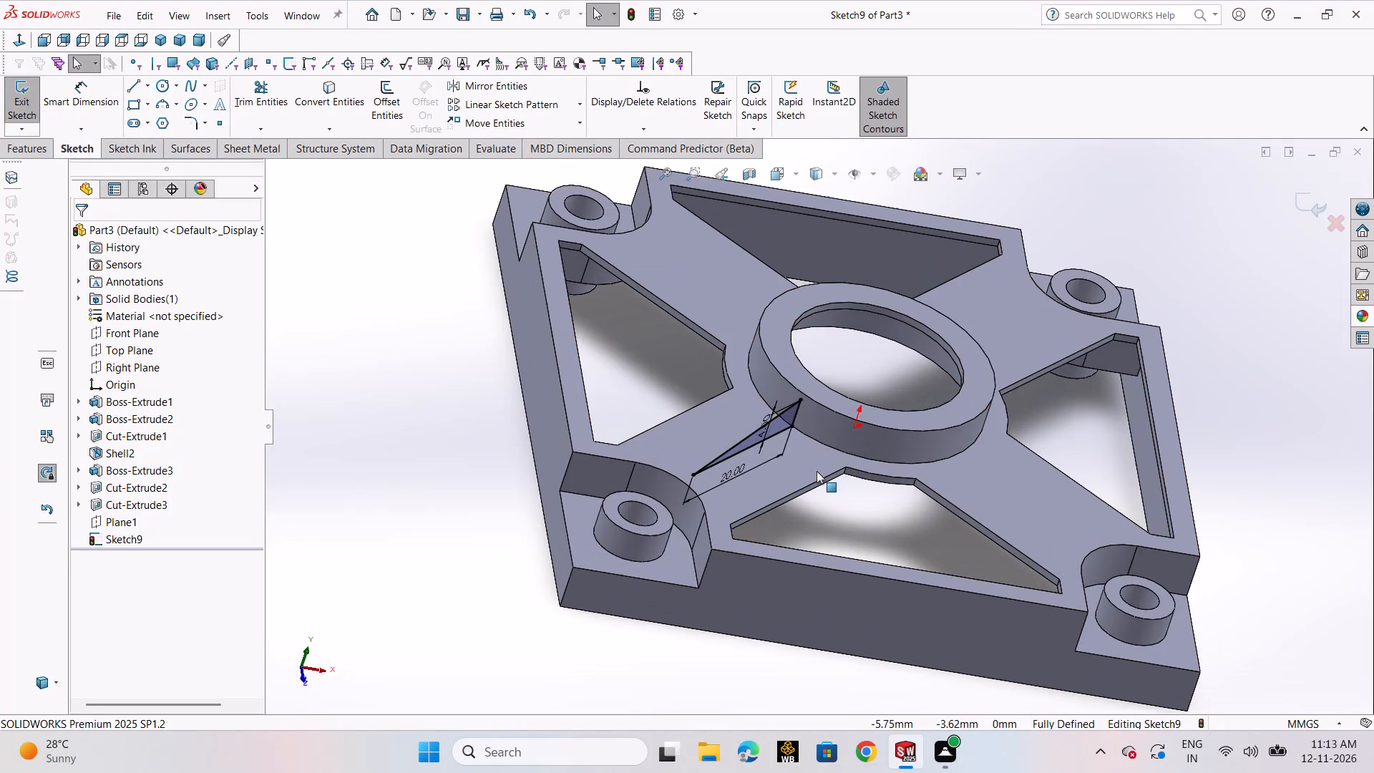
pyautogui.scroll(2, 817, 471)
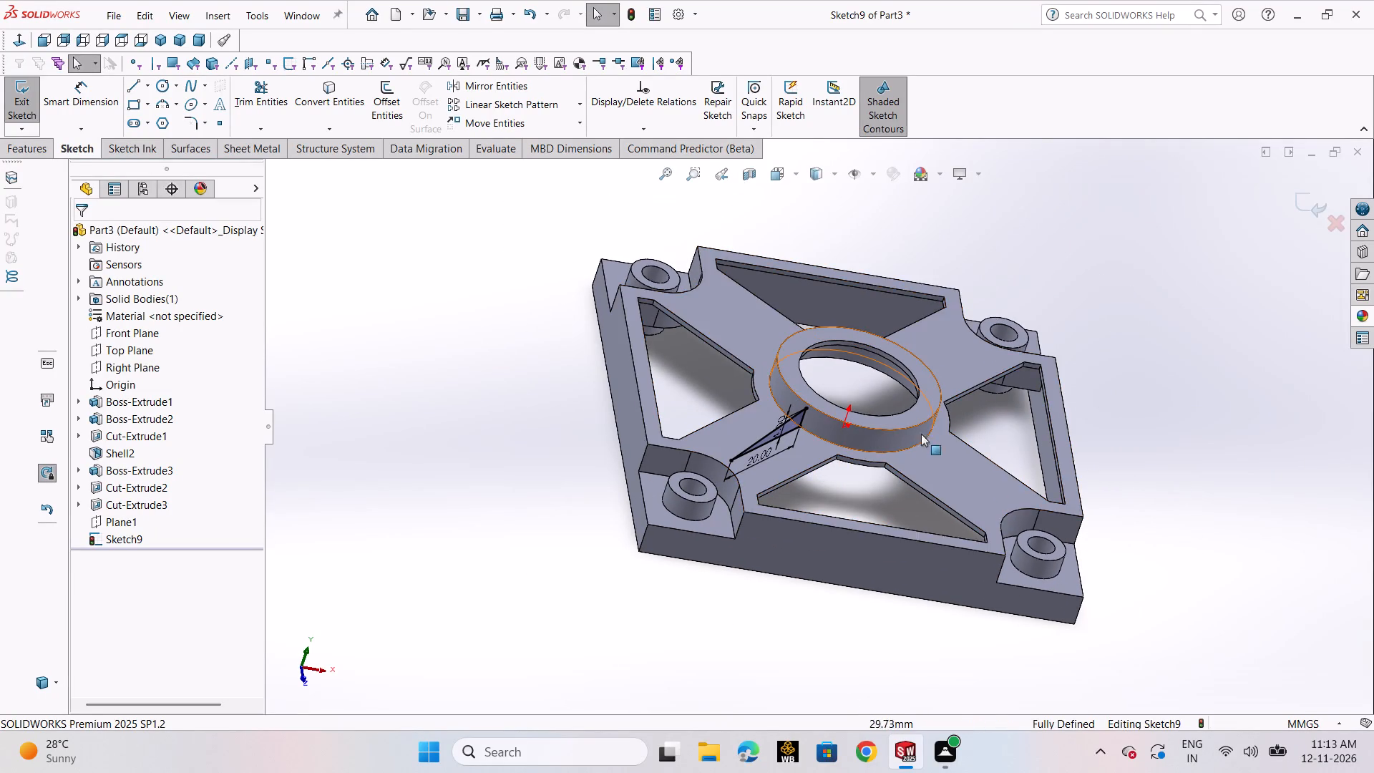
pyautogui.scroll(-4, 748, 478)
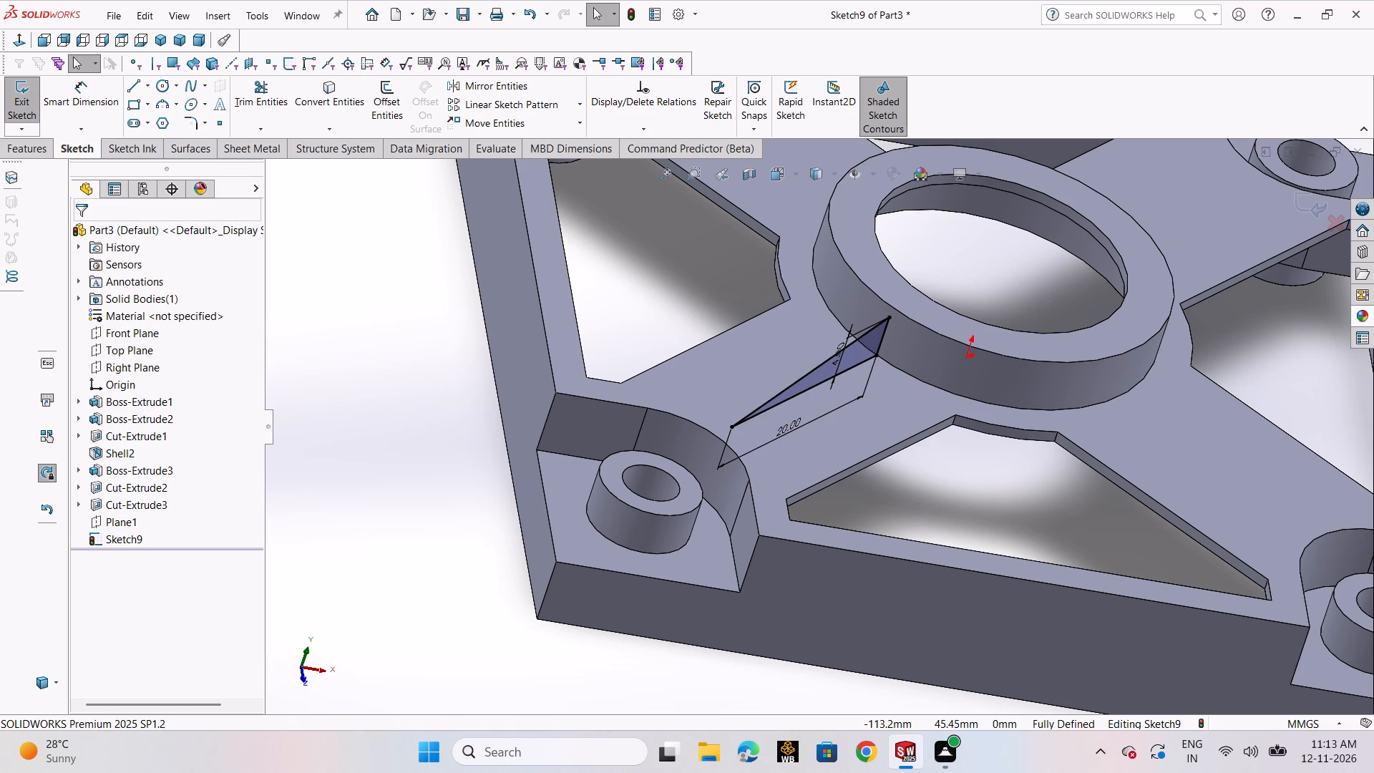
pyautogui.click(1305, 203)
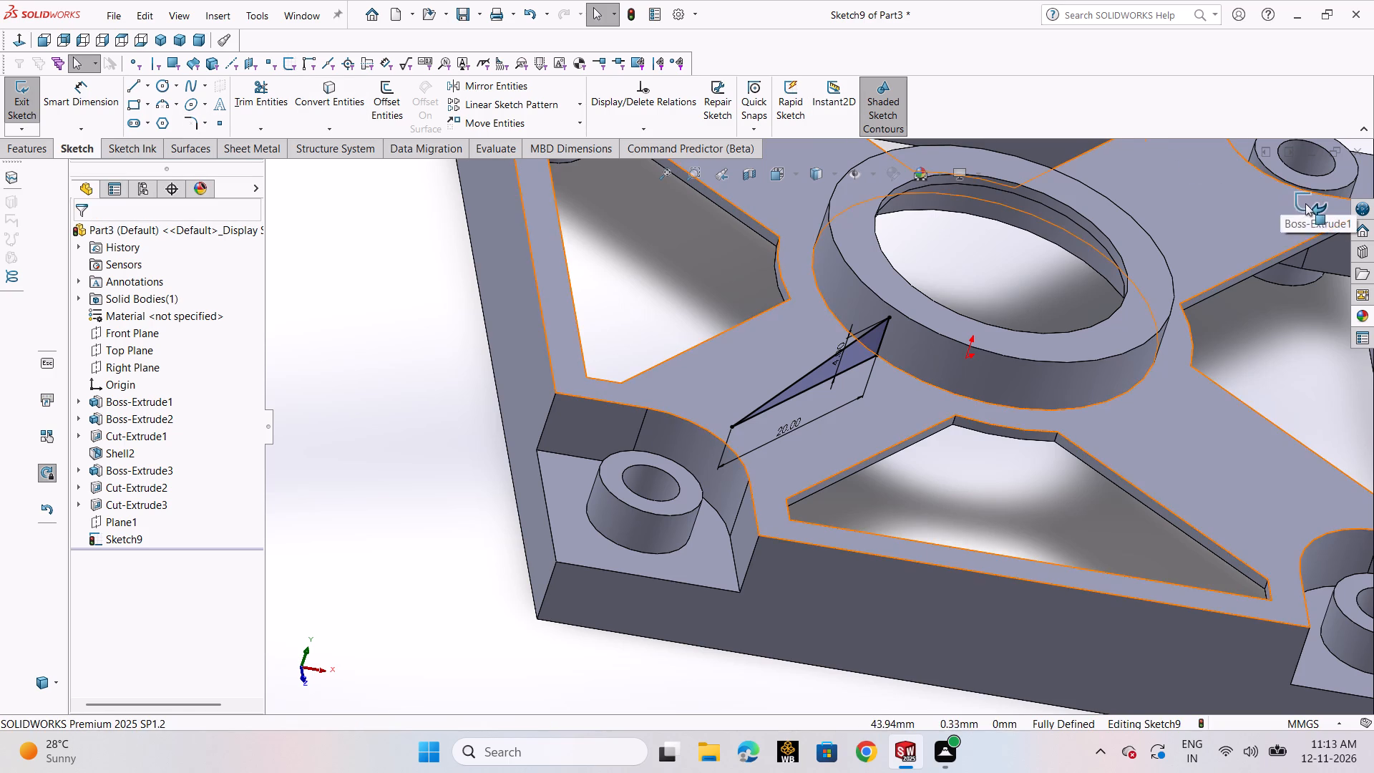
pyautogui.click(411, 245)
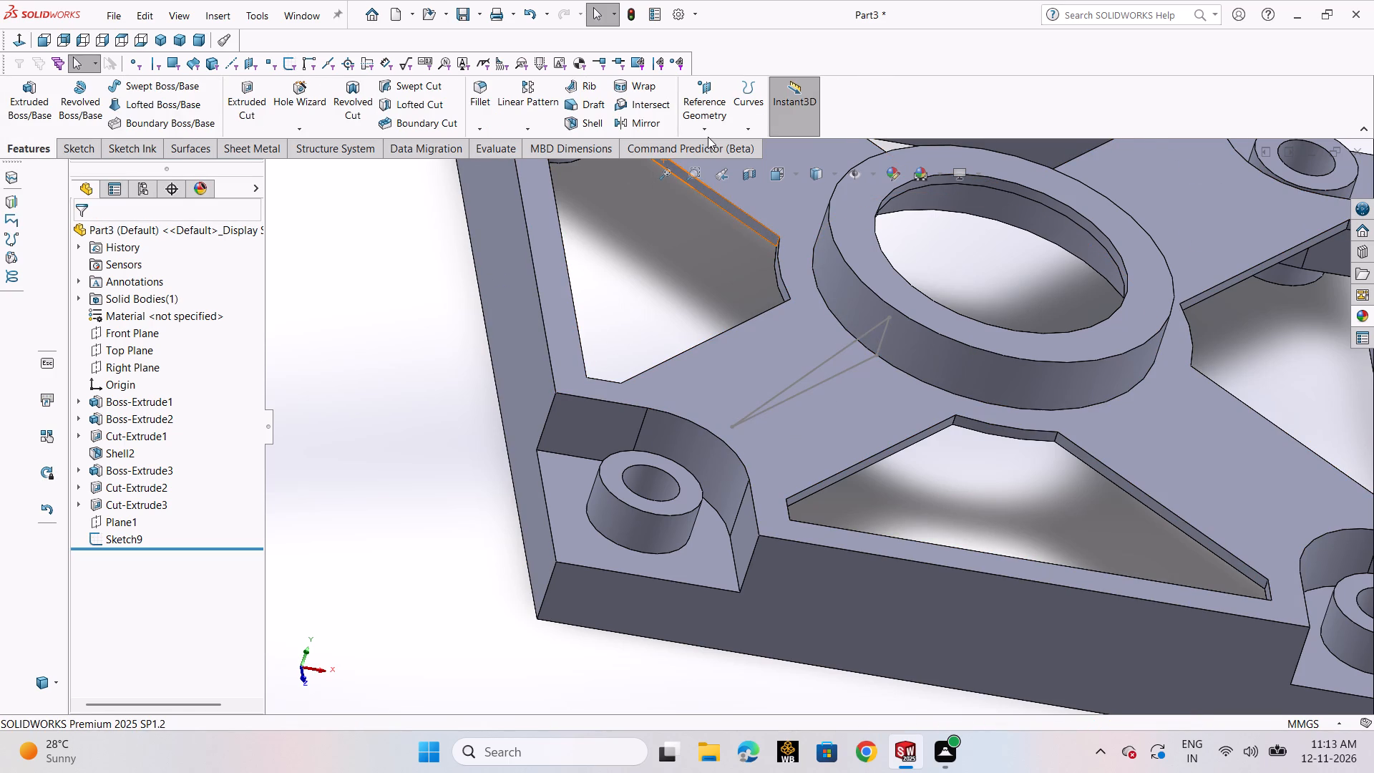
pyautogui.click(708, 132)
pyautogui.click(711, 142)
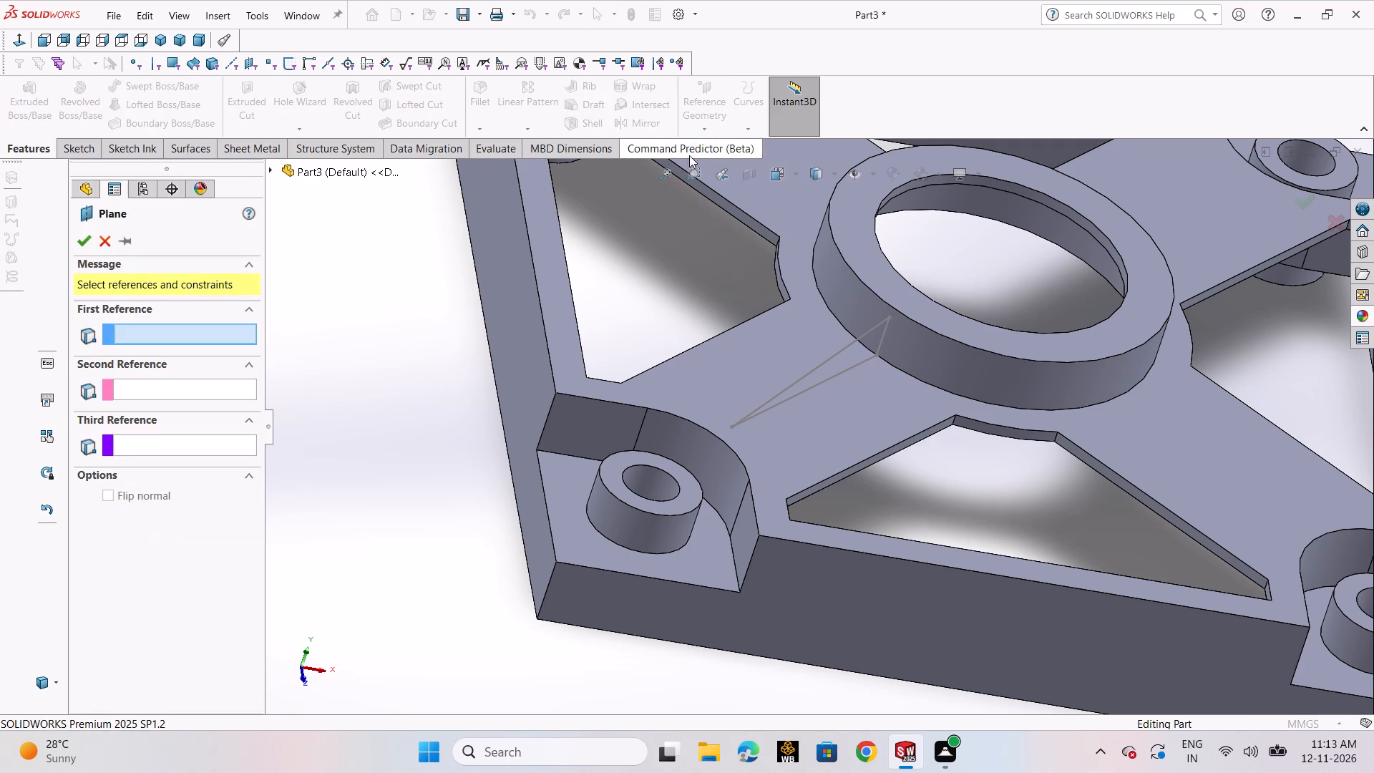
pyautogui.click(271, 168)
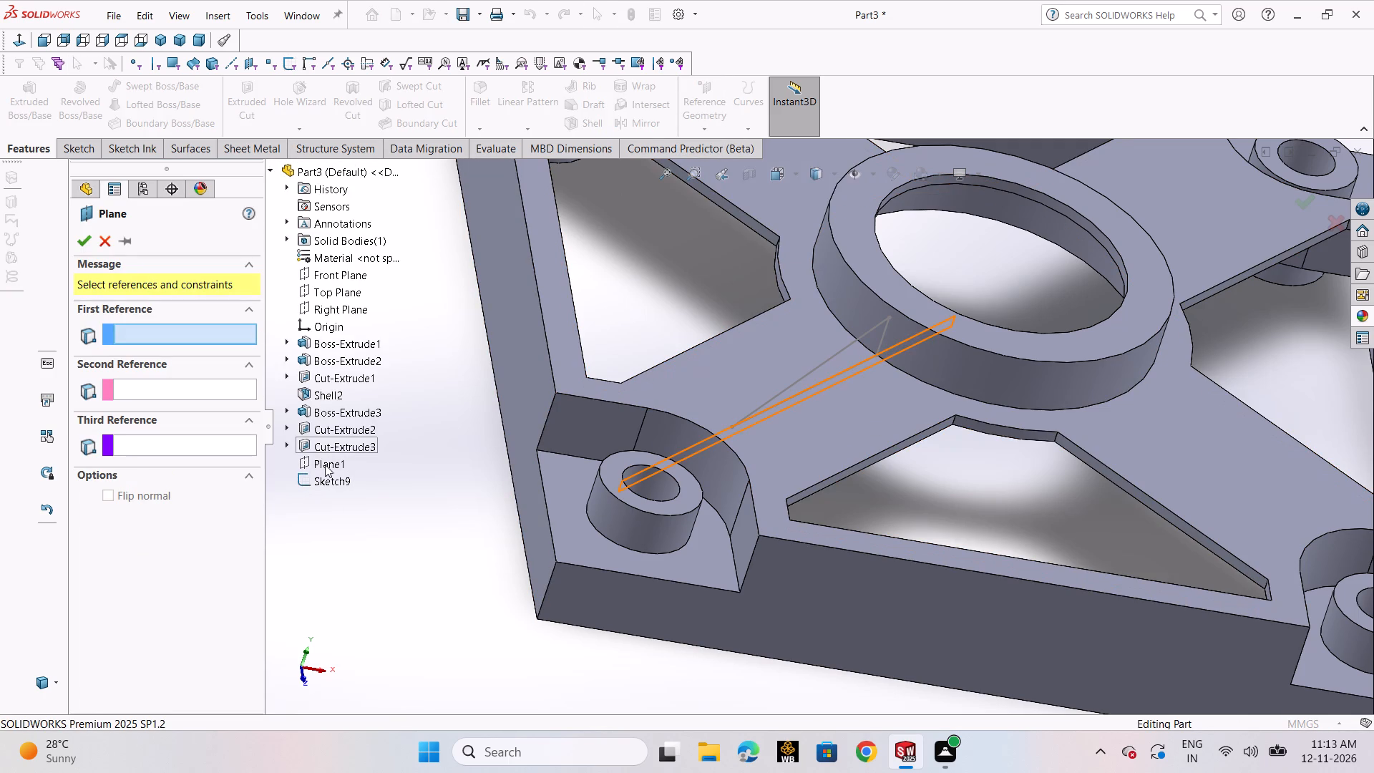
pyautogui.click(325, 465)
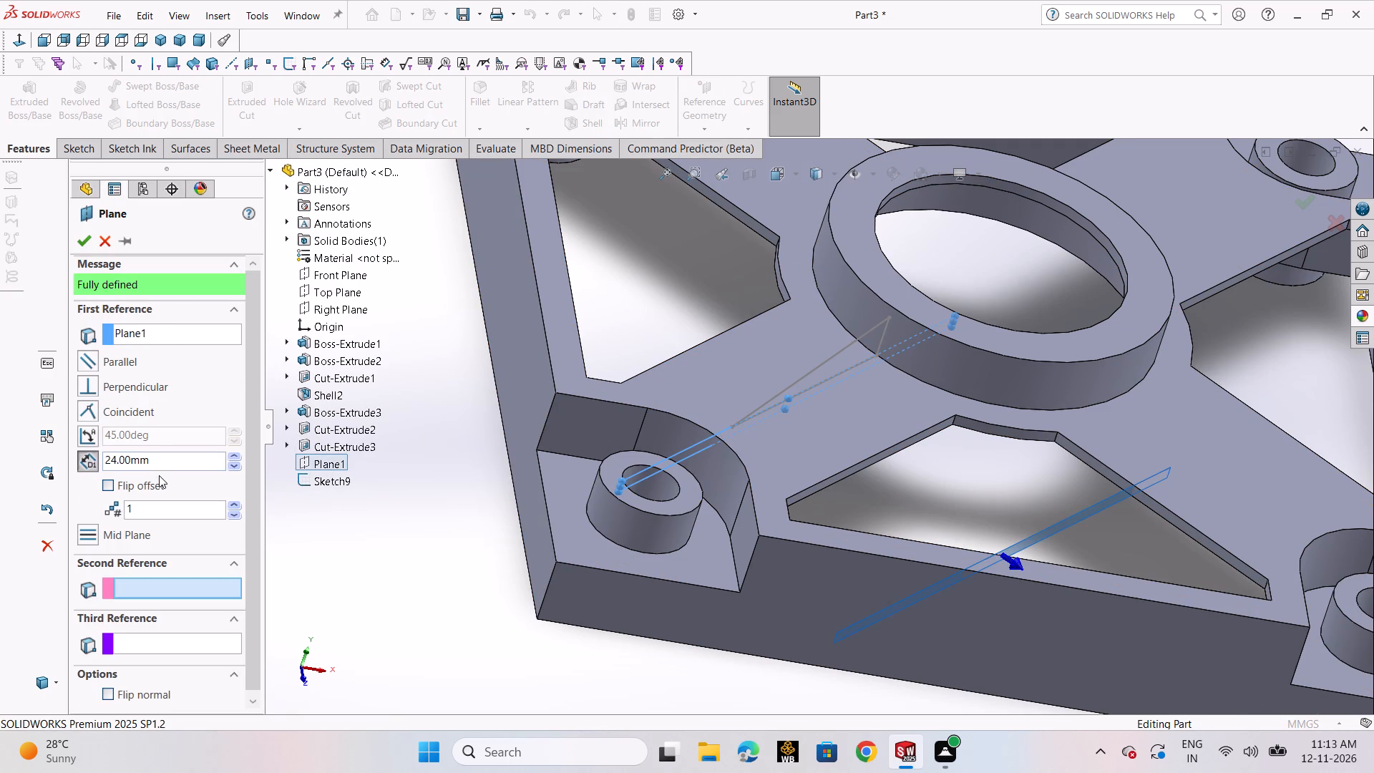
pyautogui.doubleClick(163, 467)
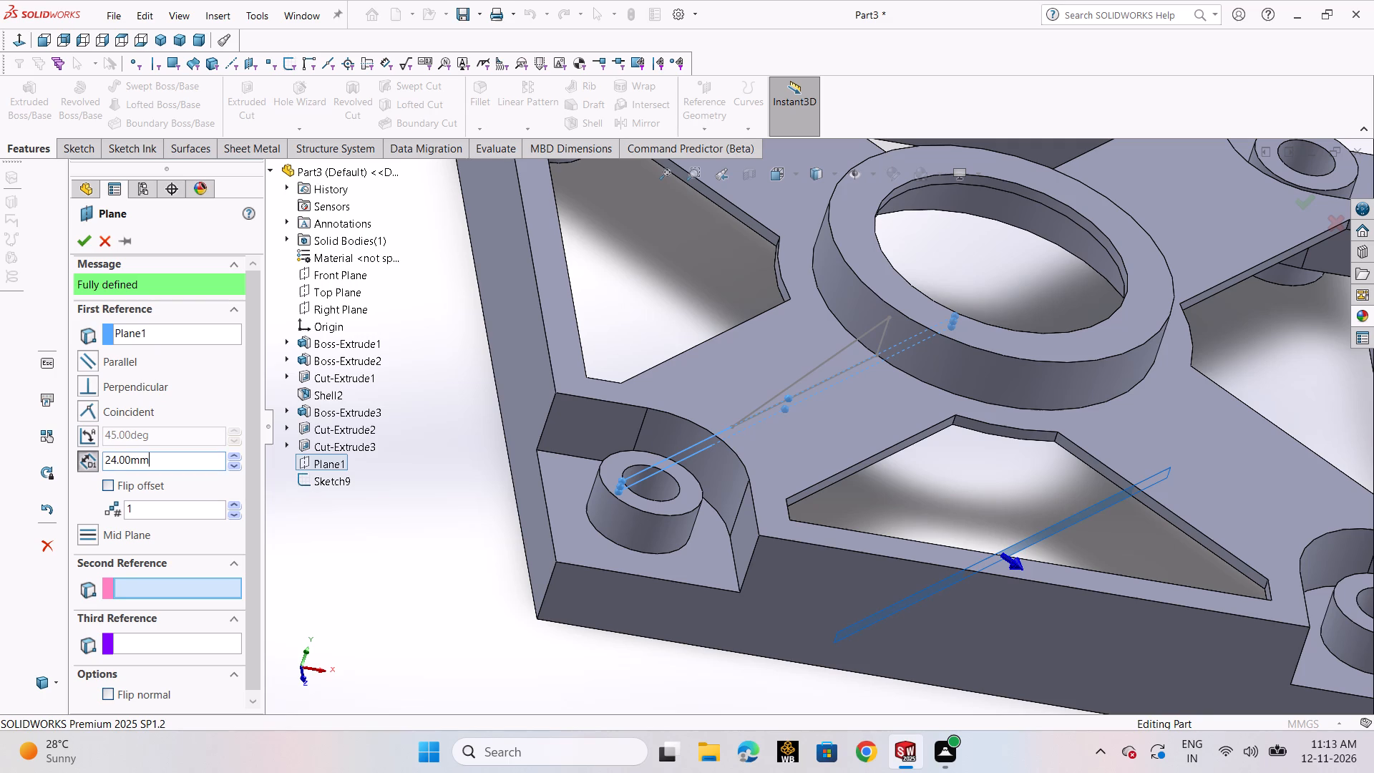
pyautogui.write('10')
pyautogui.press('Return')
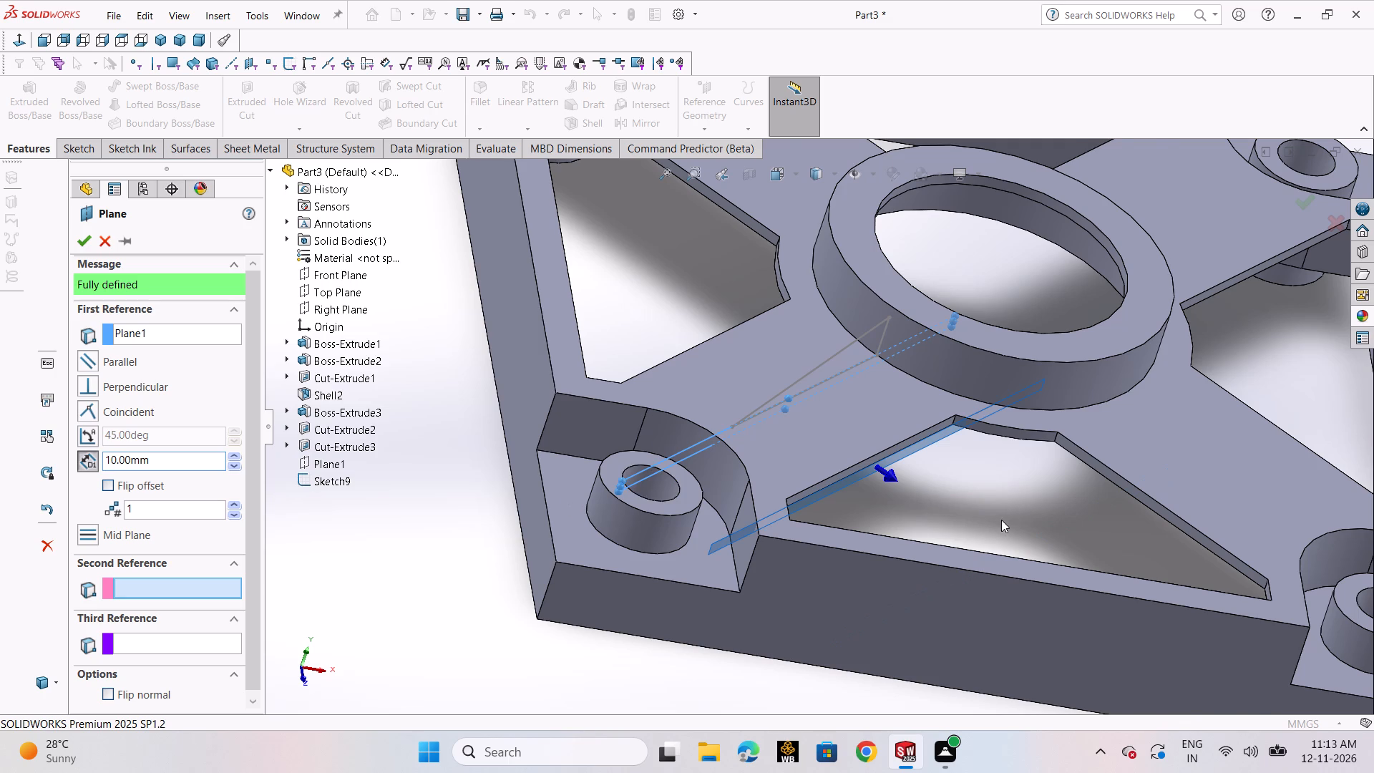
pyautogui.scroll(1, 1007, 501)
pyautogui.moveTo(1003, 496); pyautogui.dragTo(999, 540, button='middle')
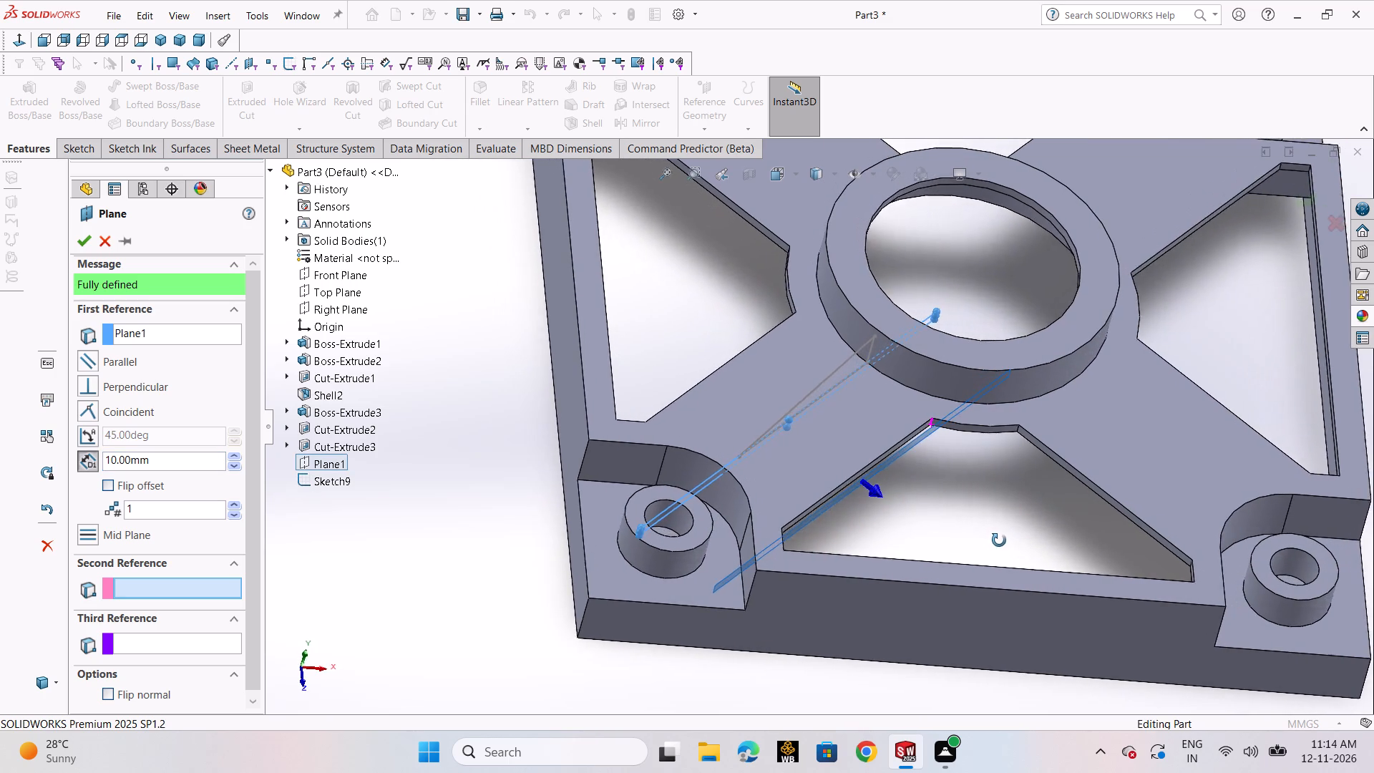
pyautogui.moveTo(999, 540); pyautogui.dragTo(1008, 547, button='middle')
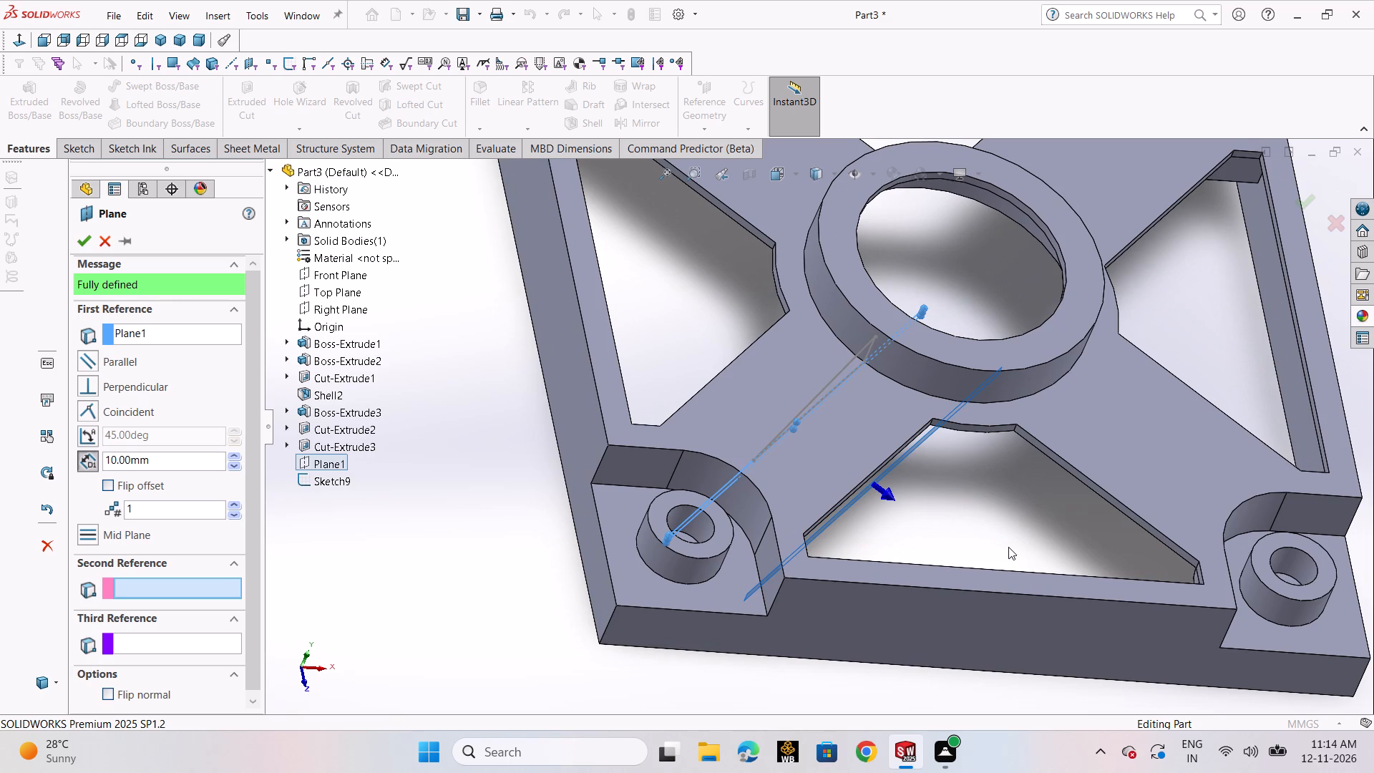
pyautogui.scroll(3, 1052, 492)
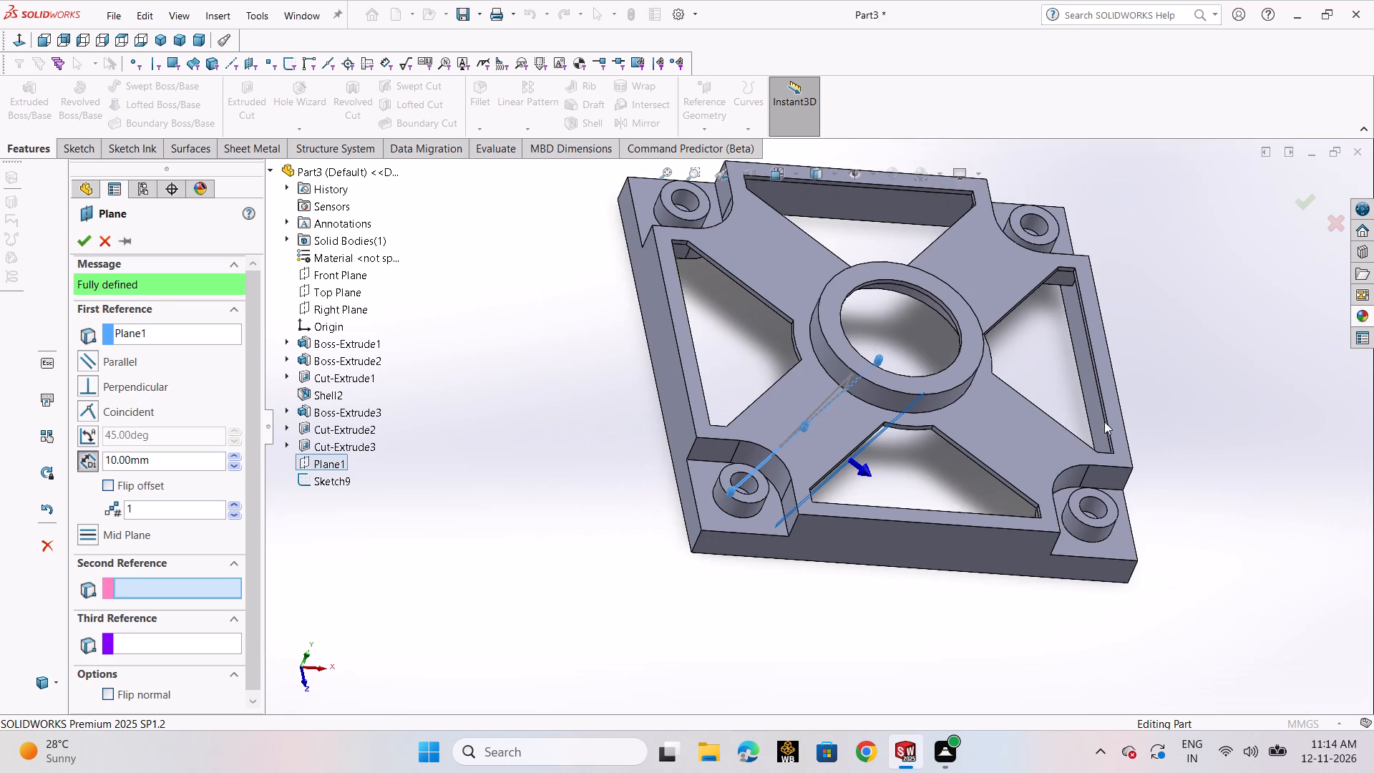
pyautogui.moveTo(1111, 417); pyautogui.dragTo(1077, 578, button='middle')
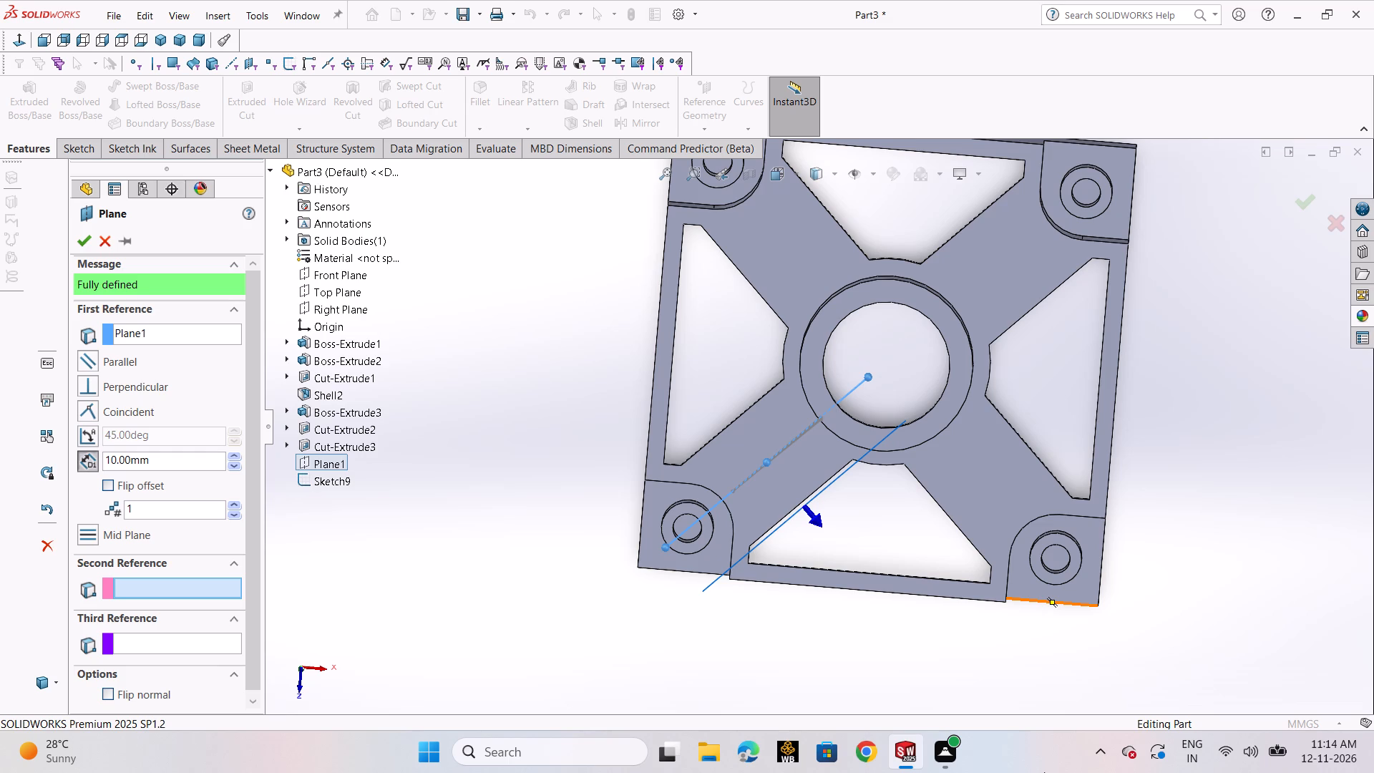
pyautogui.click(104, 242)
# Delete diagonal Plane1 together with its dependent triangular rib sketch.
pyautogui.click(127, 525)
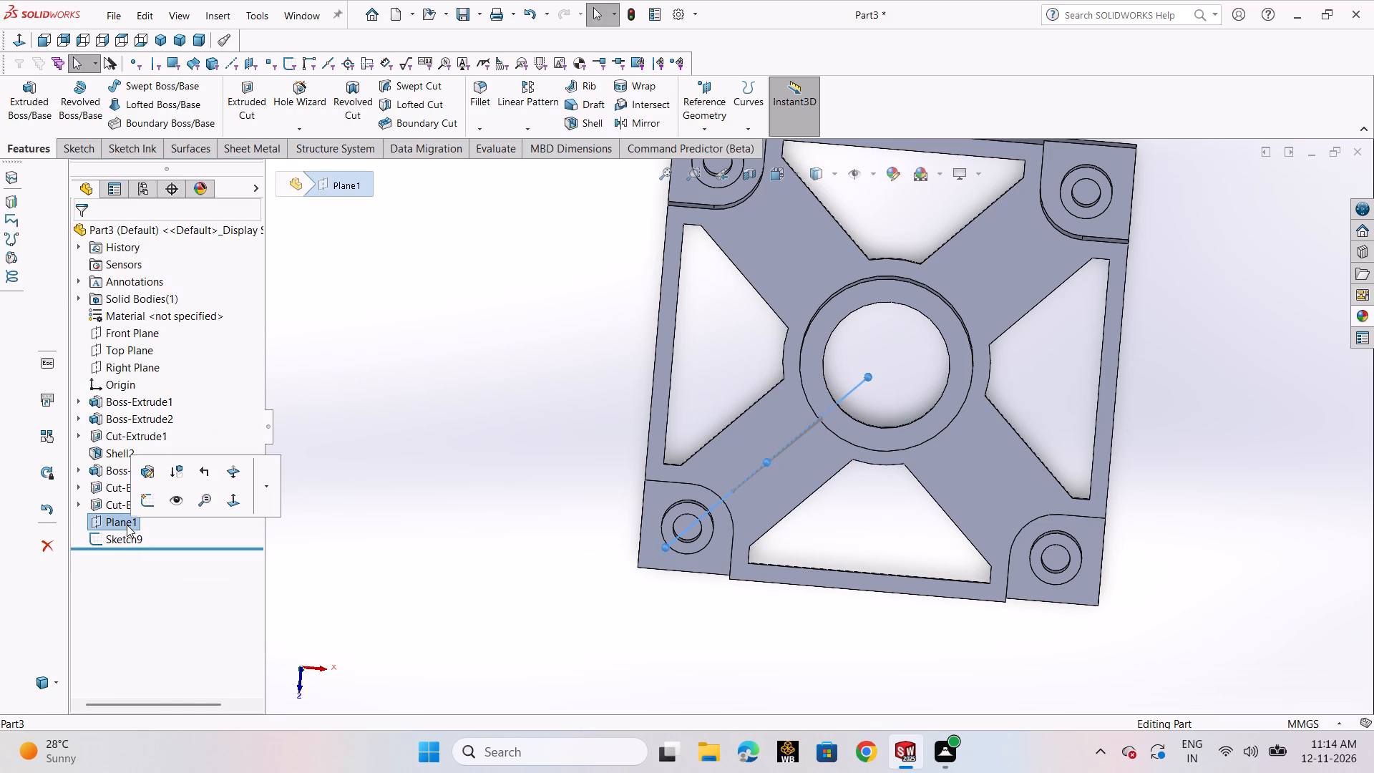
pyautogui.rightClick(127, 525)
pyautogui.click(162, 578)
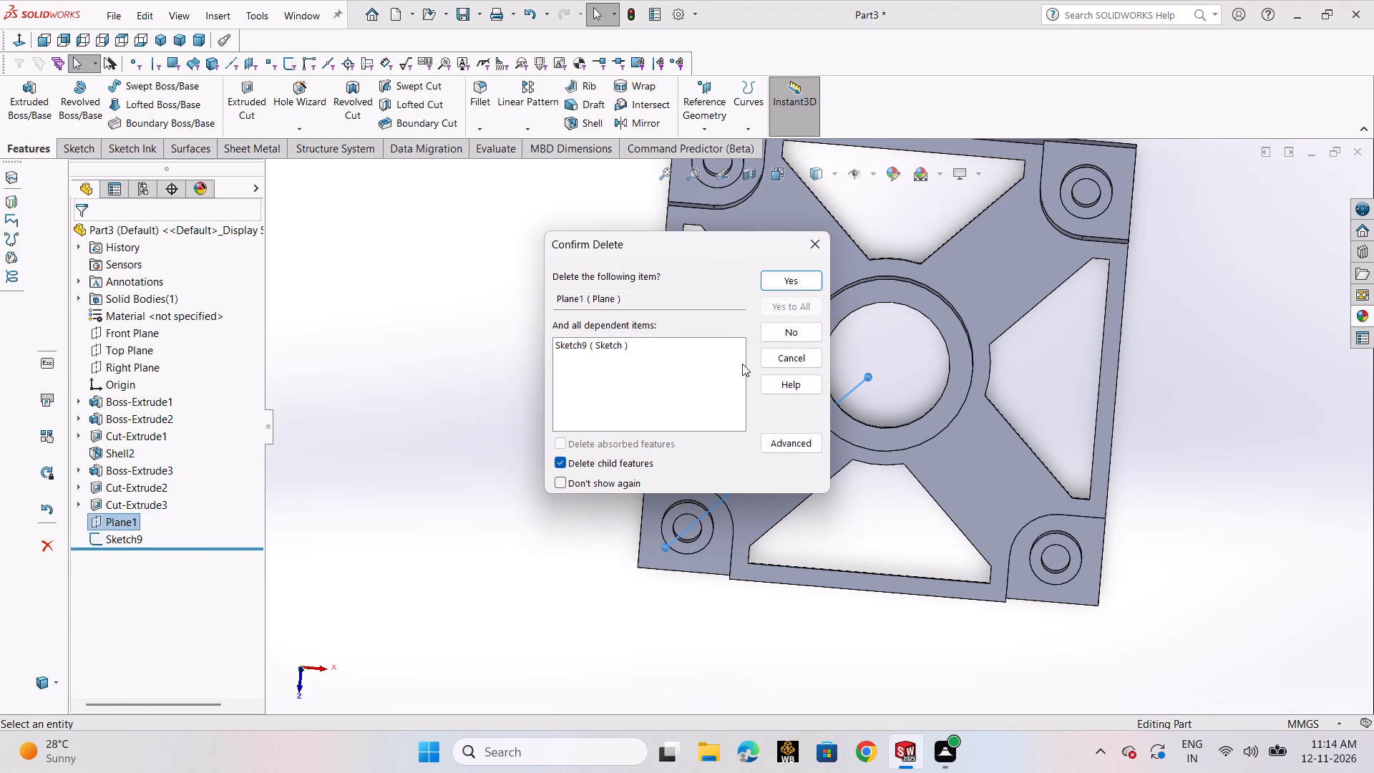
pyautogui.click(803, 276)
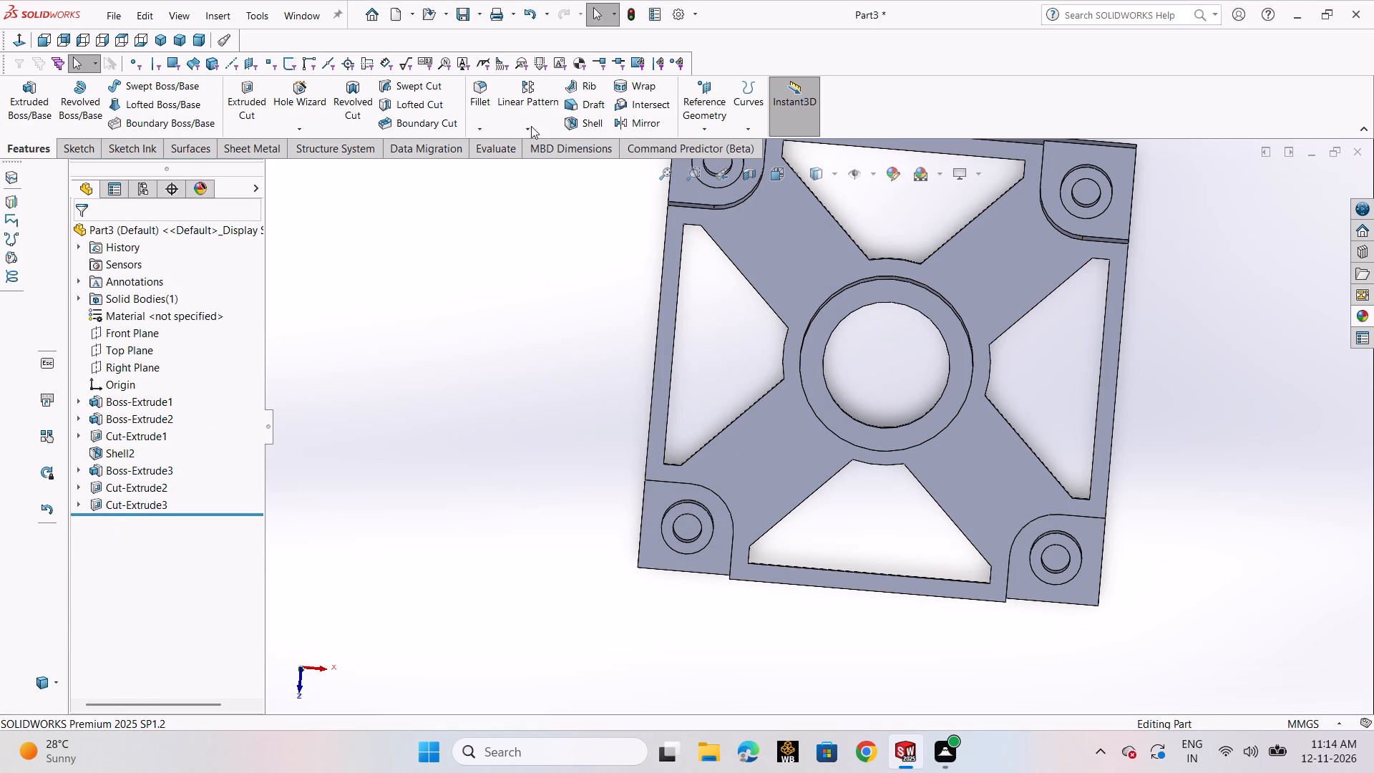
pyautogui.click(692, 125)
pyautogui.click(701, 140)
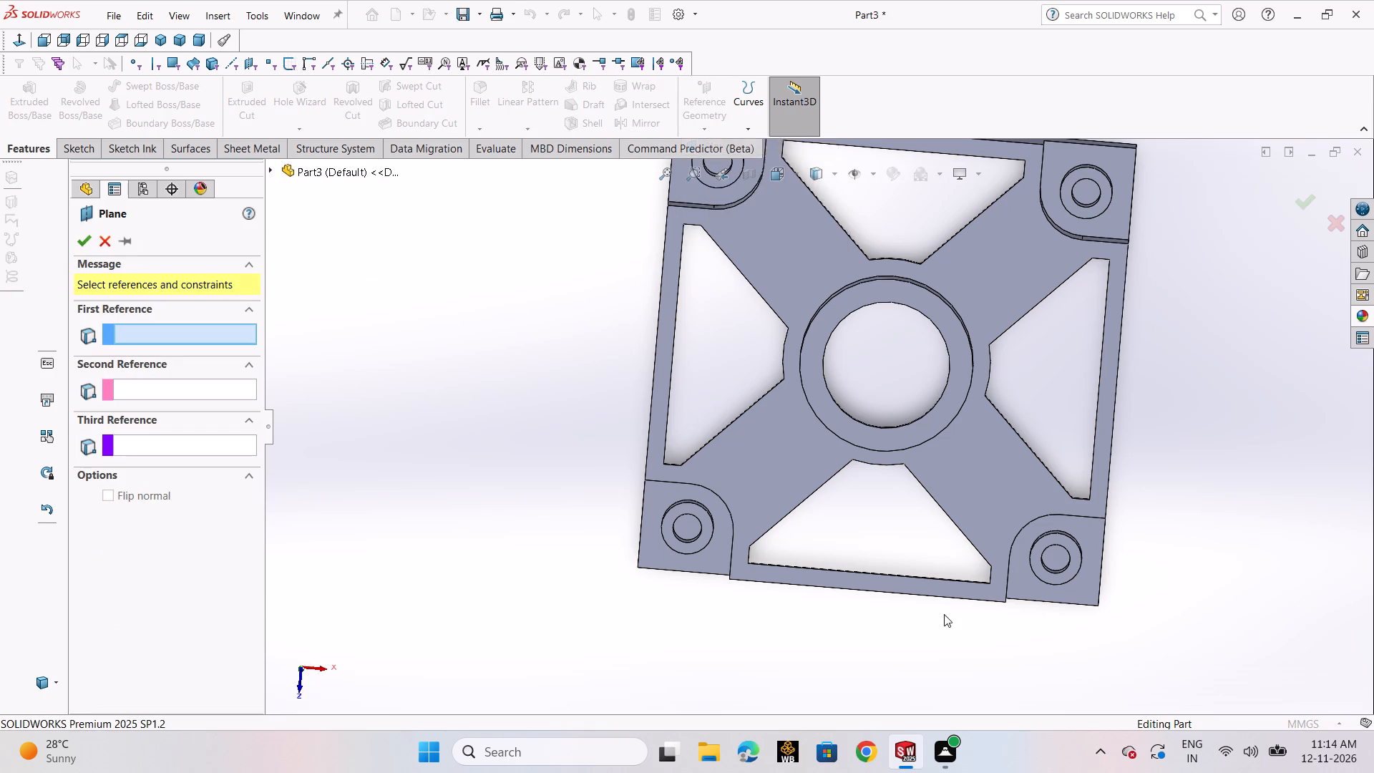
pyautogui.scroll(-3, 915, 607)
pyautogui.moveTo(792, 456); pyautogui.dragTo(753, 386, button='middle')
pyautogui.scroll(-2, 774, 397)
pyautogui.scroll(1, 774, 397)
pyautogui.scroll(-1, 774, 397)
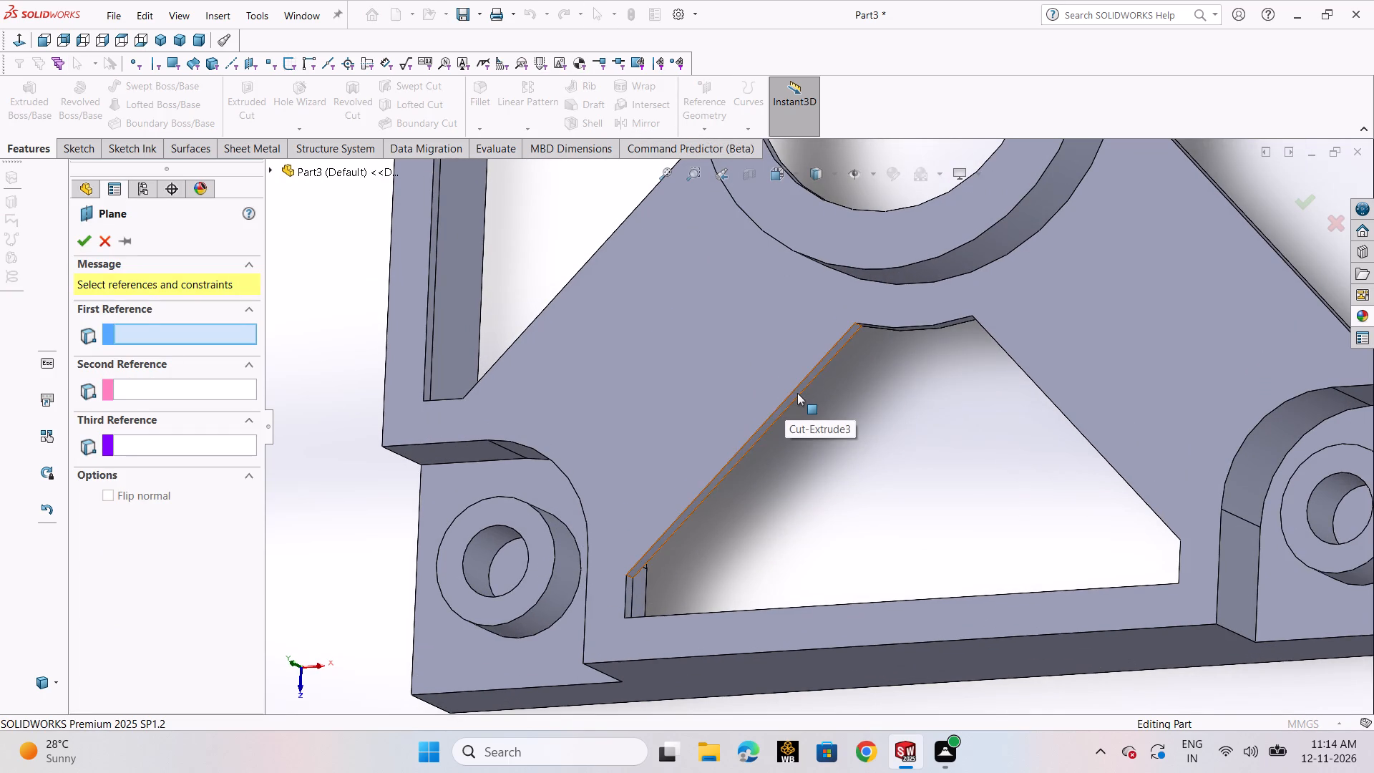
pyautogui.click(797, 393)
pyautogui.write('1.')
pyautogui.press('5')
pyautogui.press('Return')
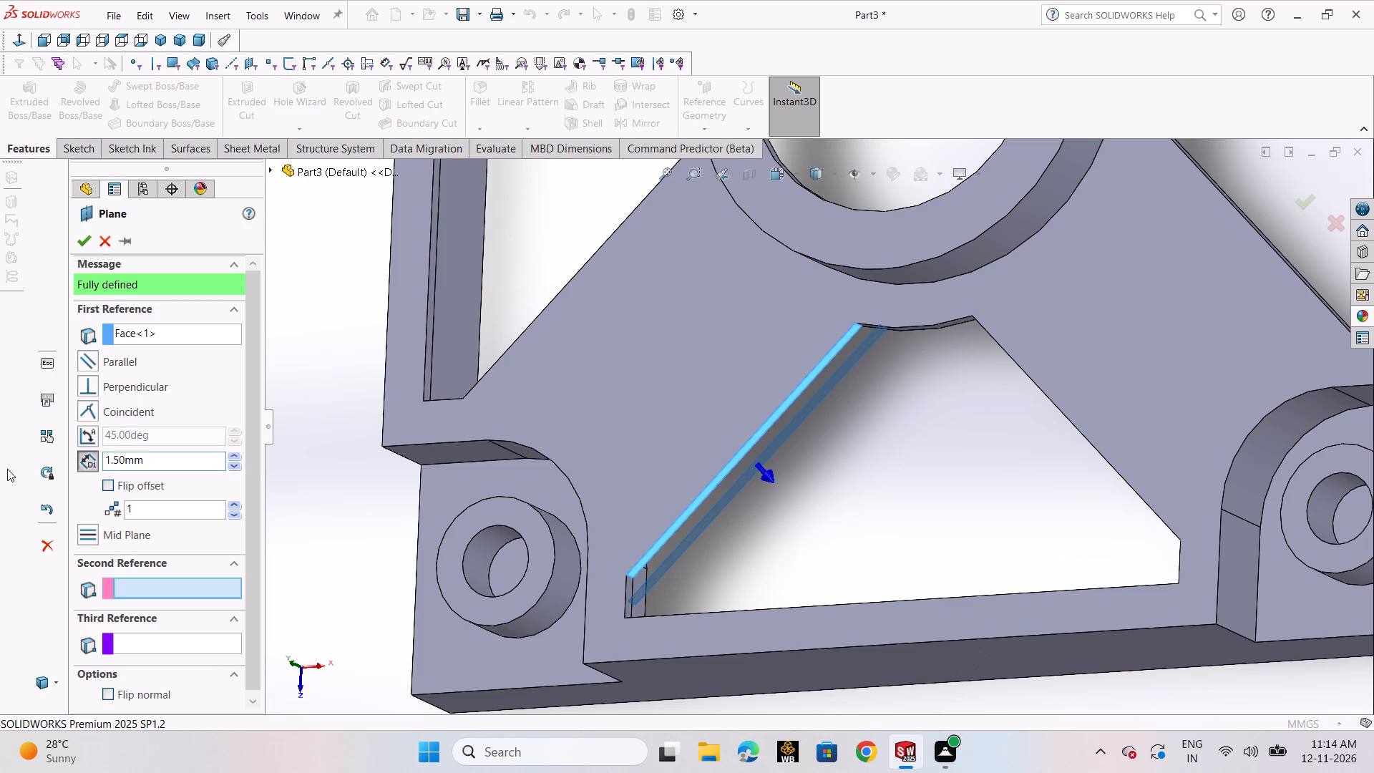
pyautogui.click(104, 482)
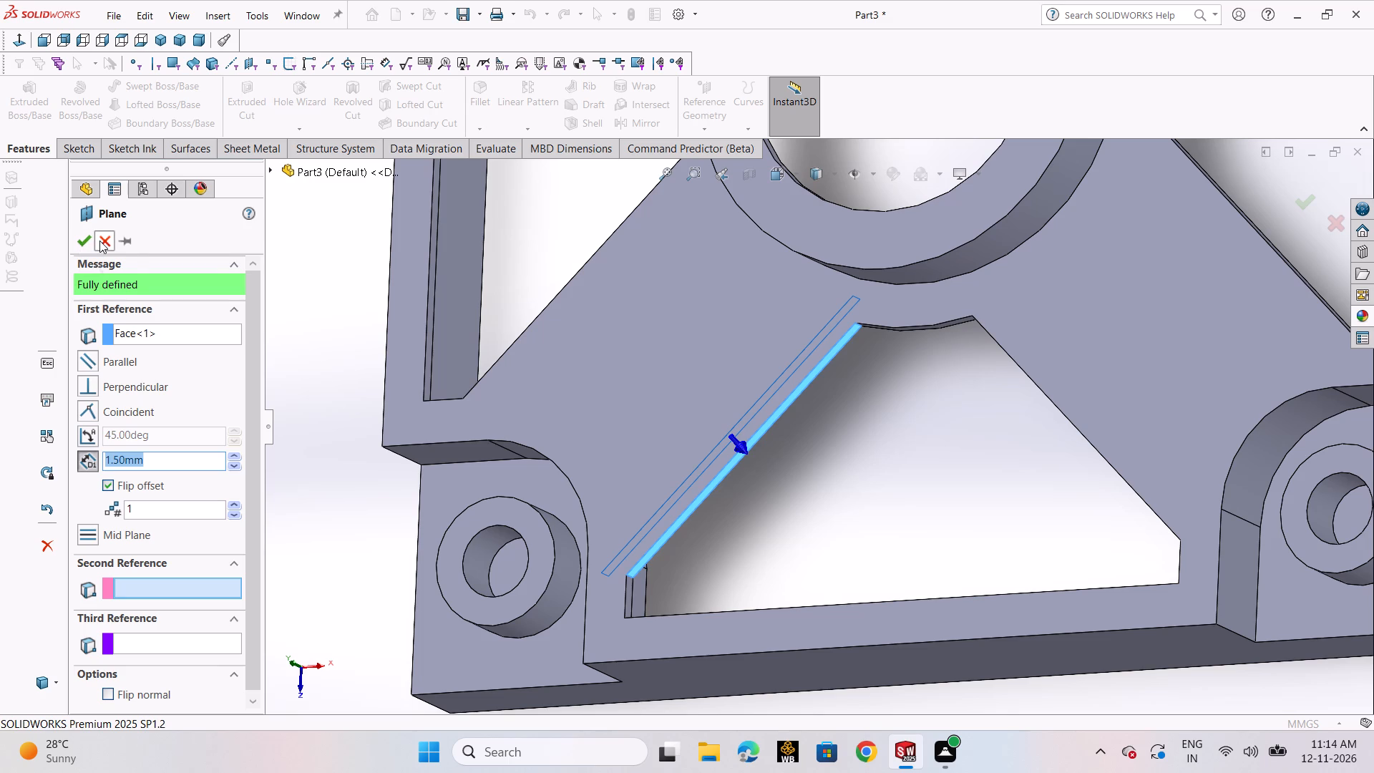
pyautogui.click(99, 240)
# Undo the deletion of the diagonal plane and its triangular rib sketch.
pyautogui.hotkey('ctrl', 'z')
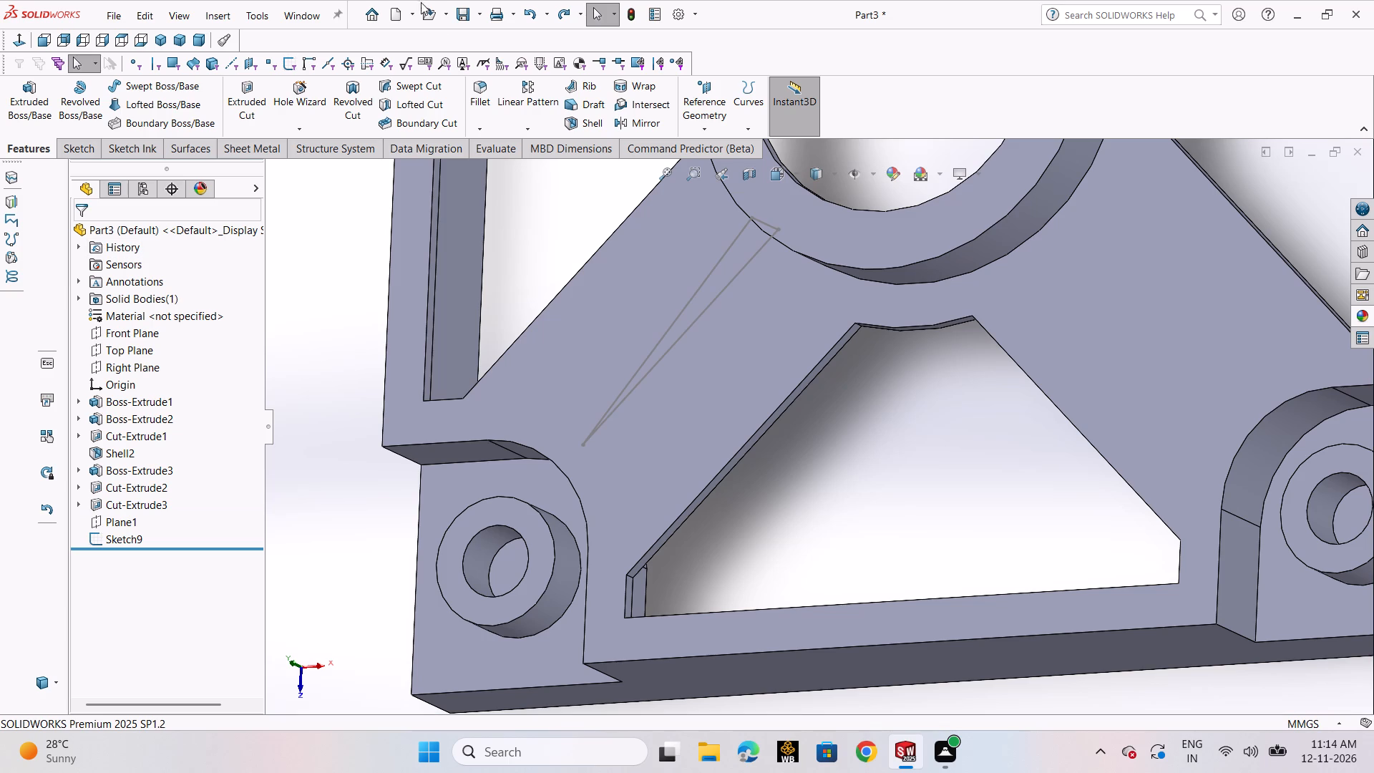
# Create a reference plane offset 5 mm from diagonal Plane1, keeping the default offset direction.
pyautogui.click(685, 133)
pyautogui.click(706, 151)
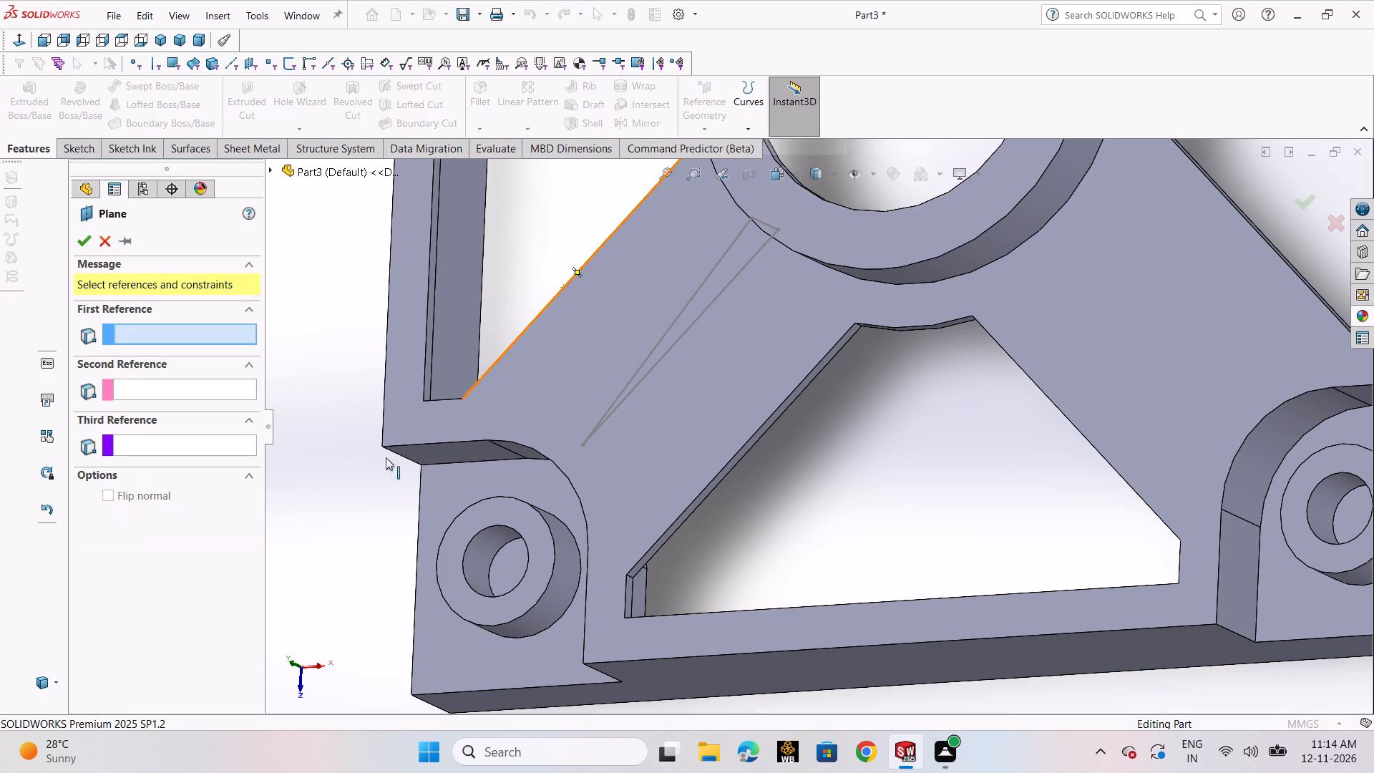
pyautogui.click(268, 170)
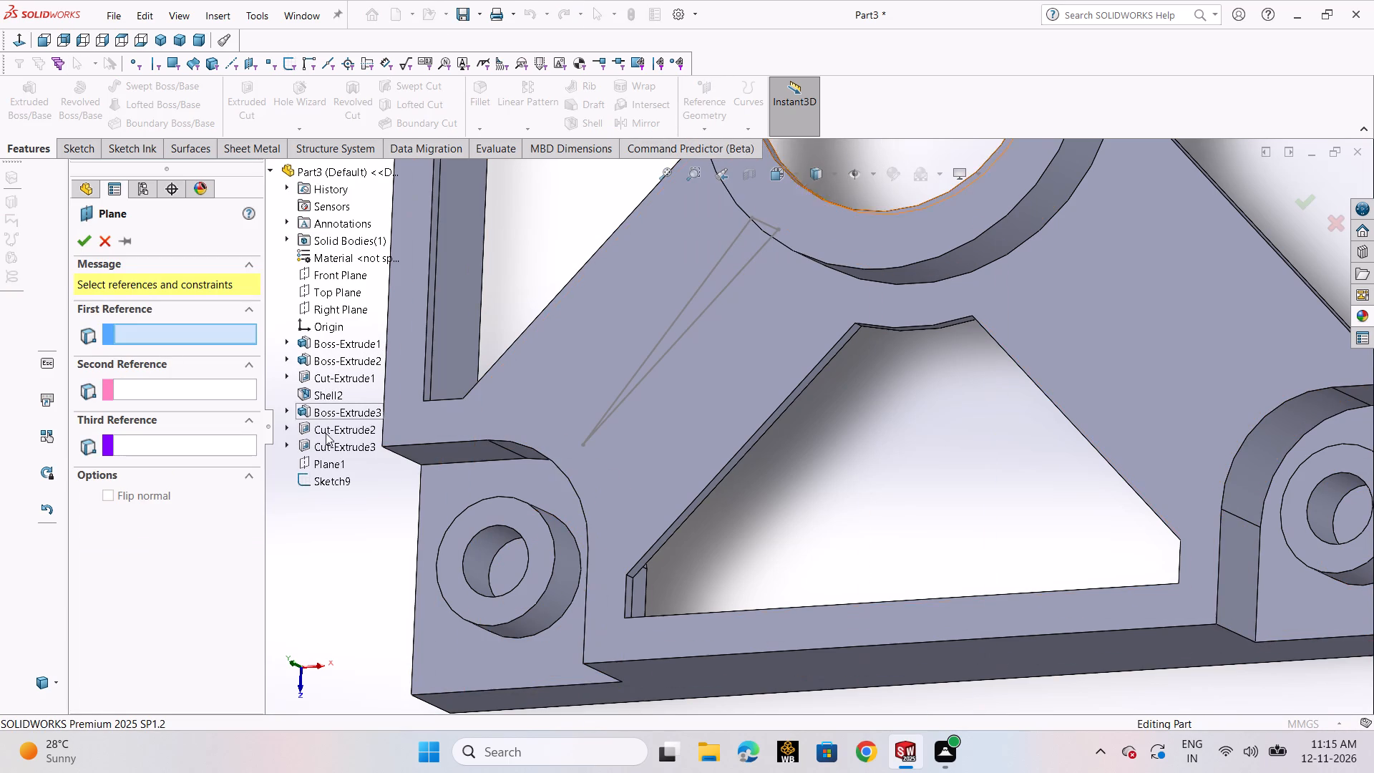
pyautogui.click(334, 470)
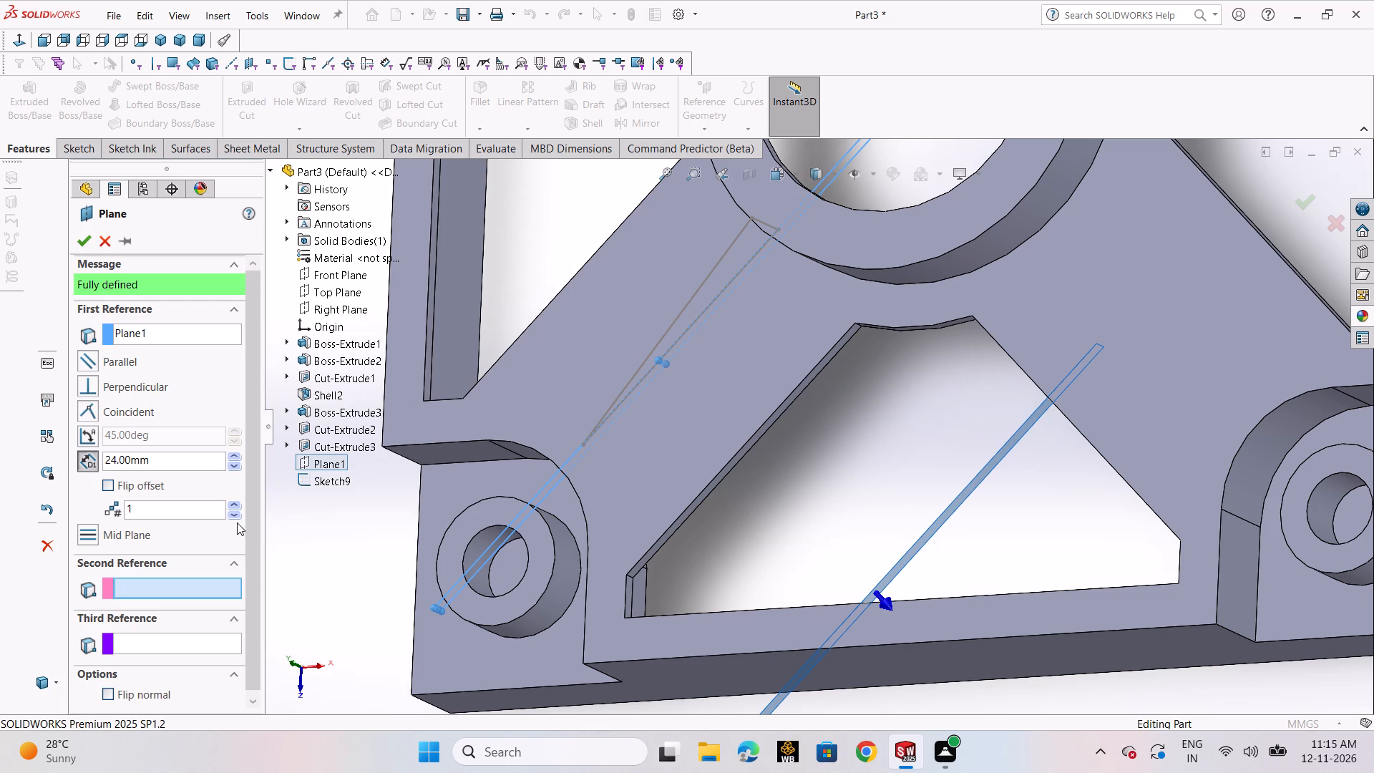
pyautogui.doubleClick(165, 462)
pyautogui.press('5')
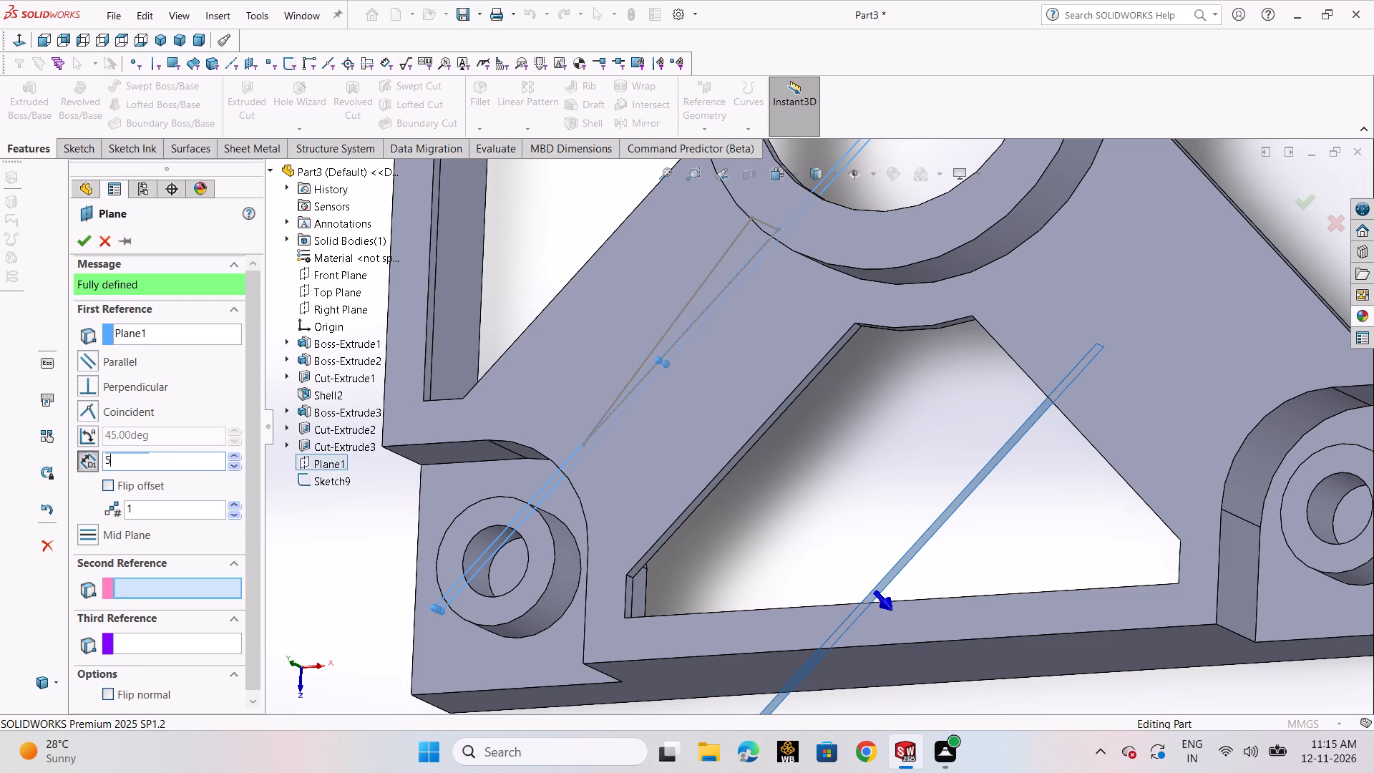
pyautogui.press('Return')
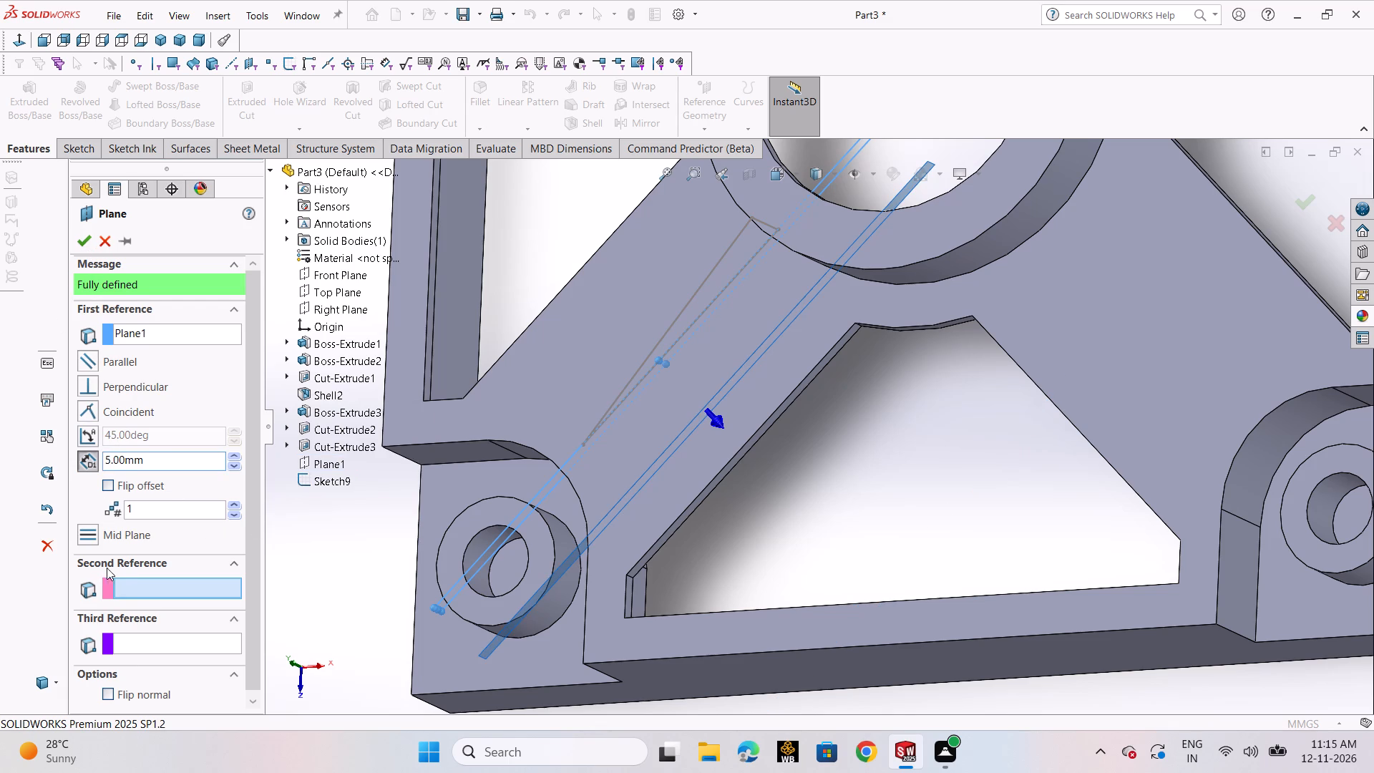
pyautogui.scroll(1, 125, 568)
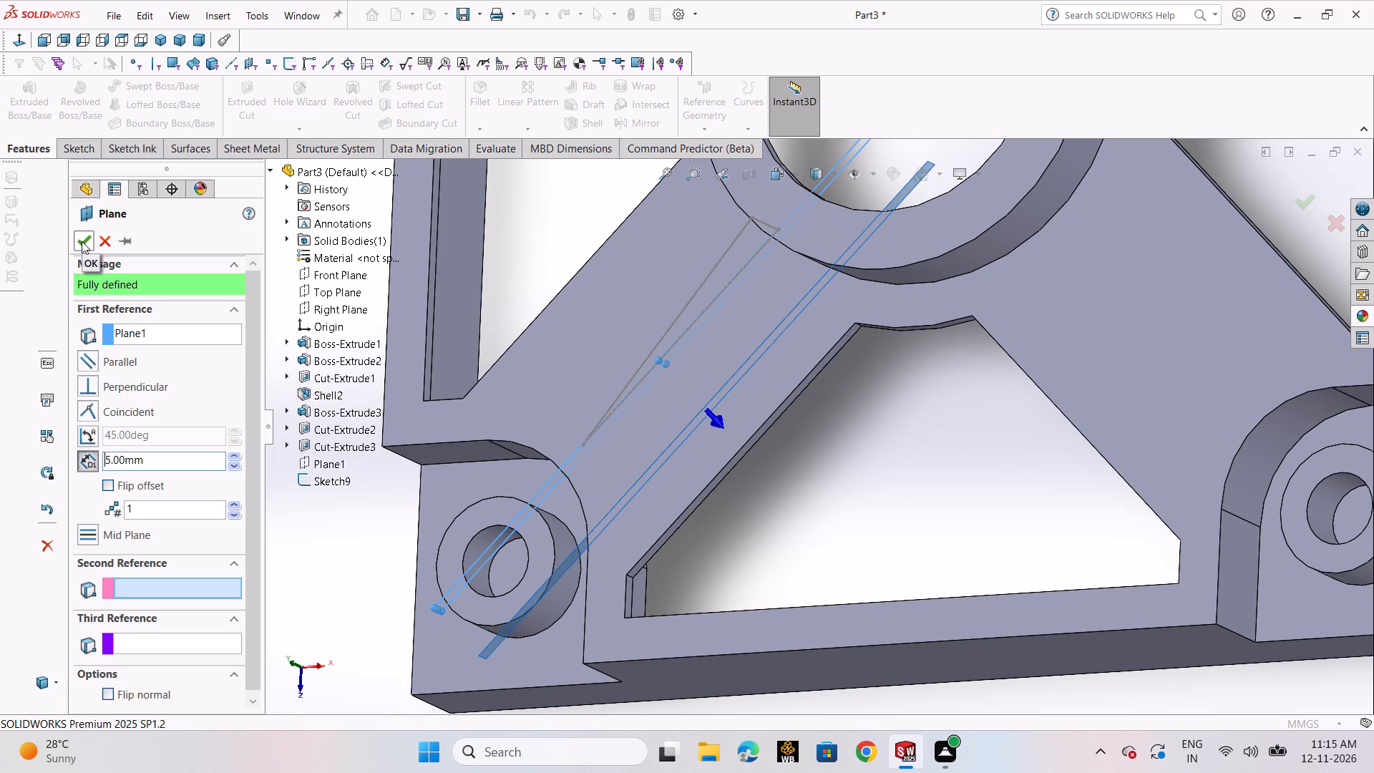
pyautogui.click(79, 248)
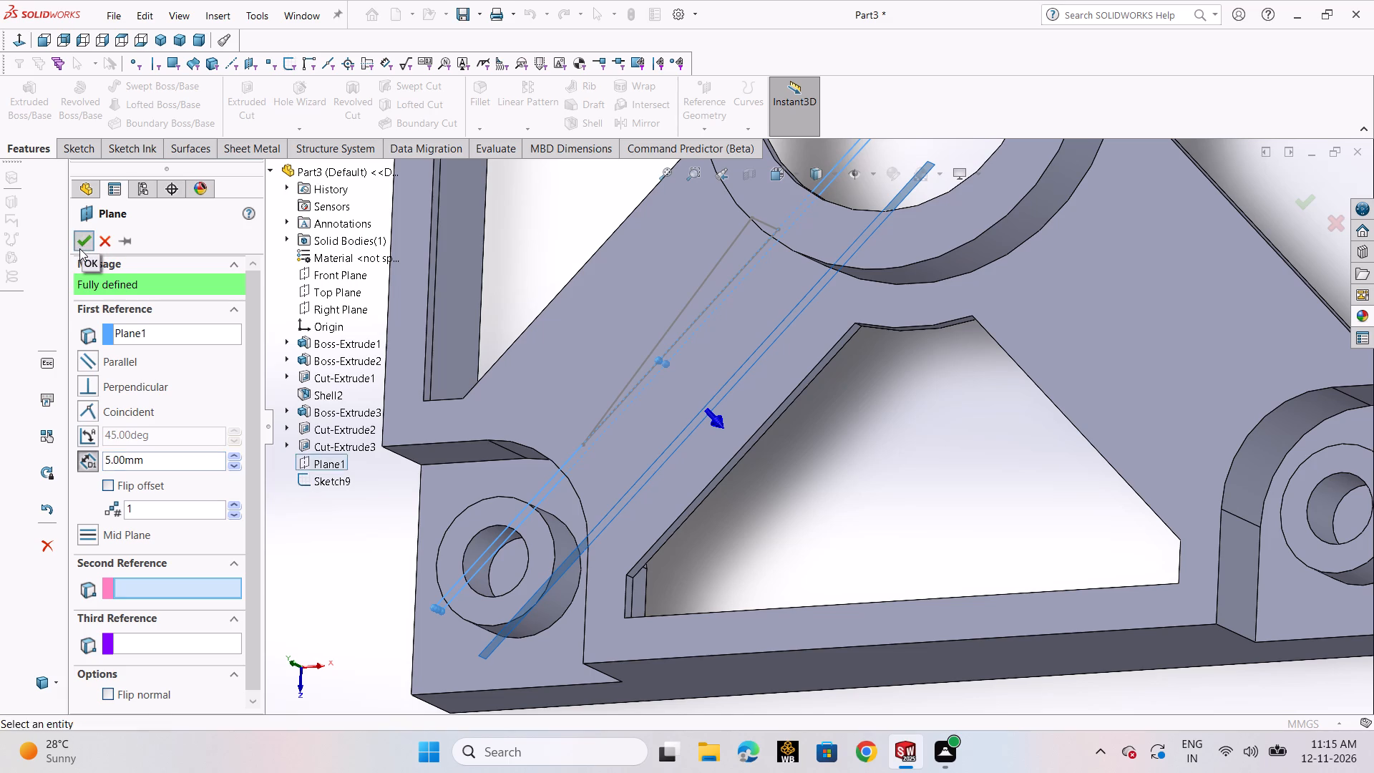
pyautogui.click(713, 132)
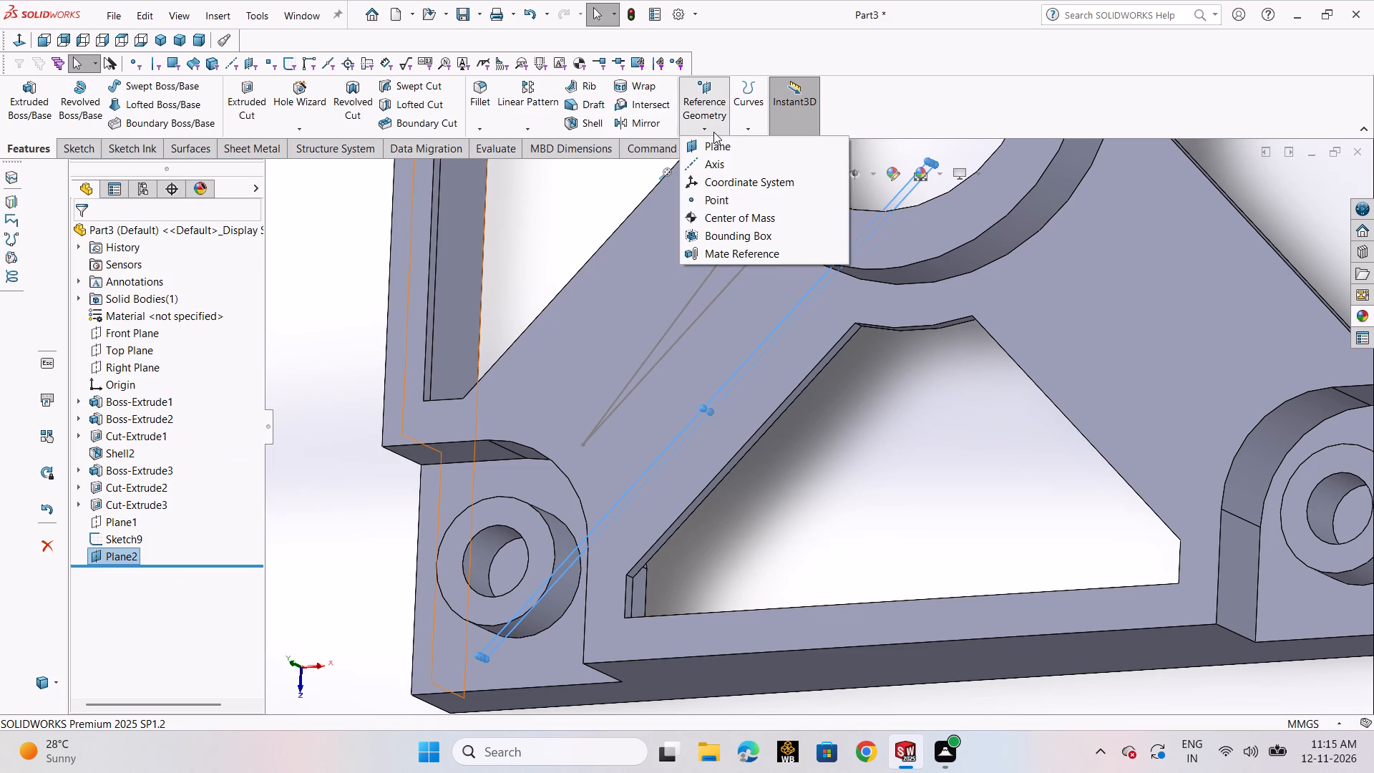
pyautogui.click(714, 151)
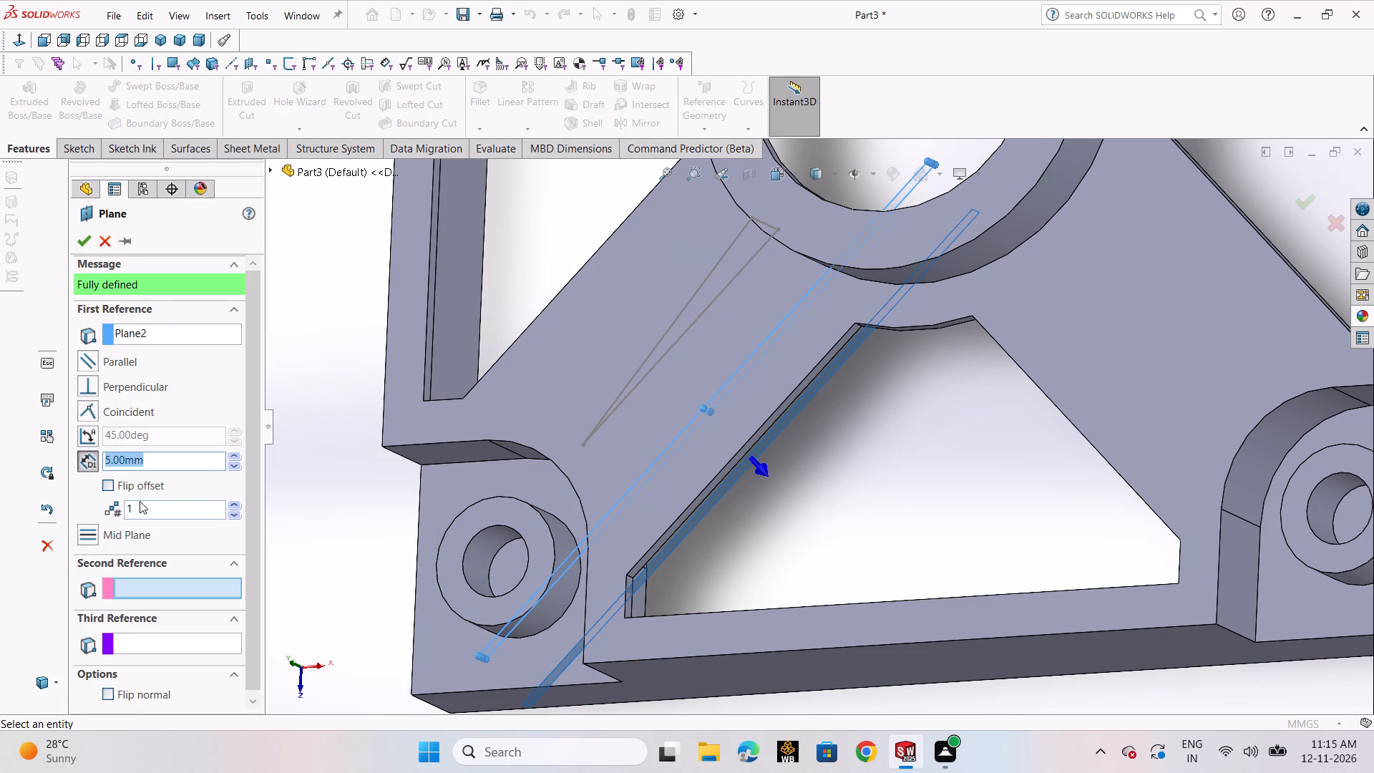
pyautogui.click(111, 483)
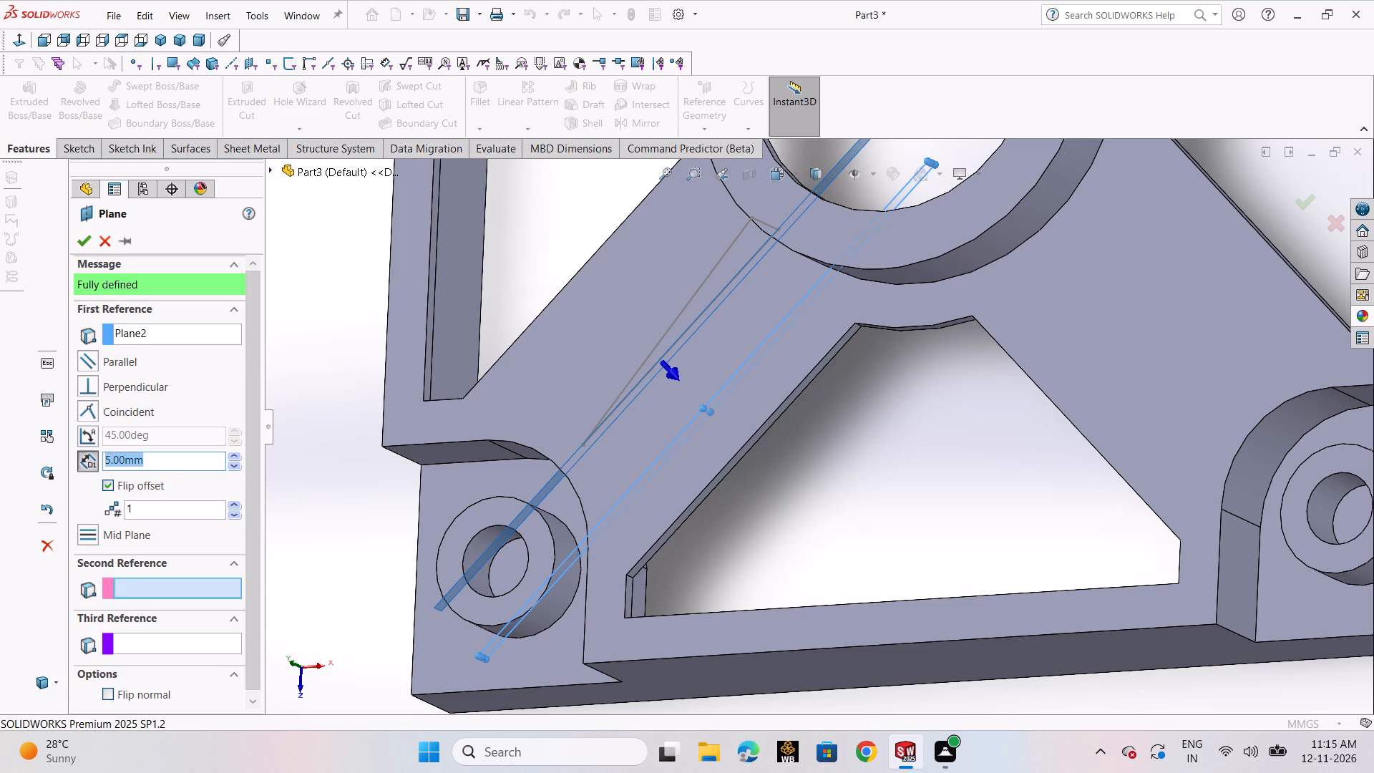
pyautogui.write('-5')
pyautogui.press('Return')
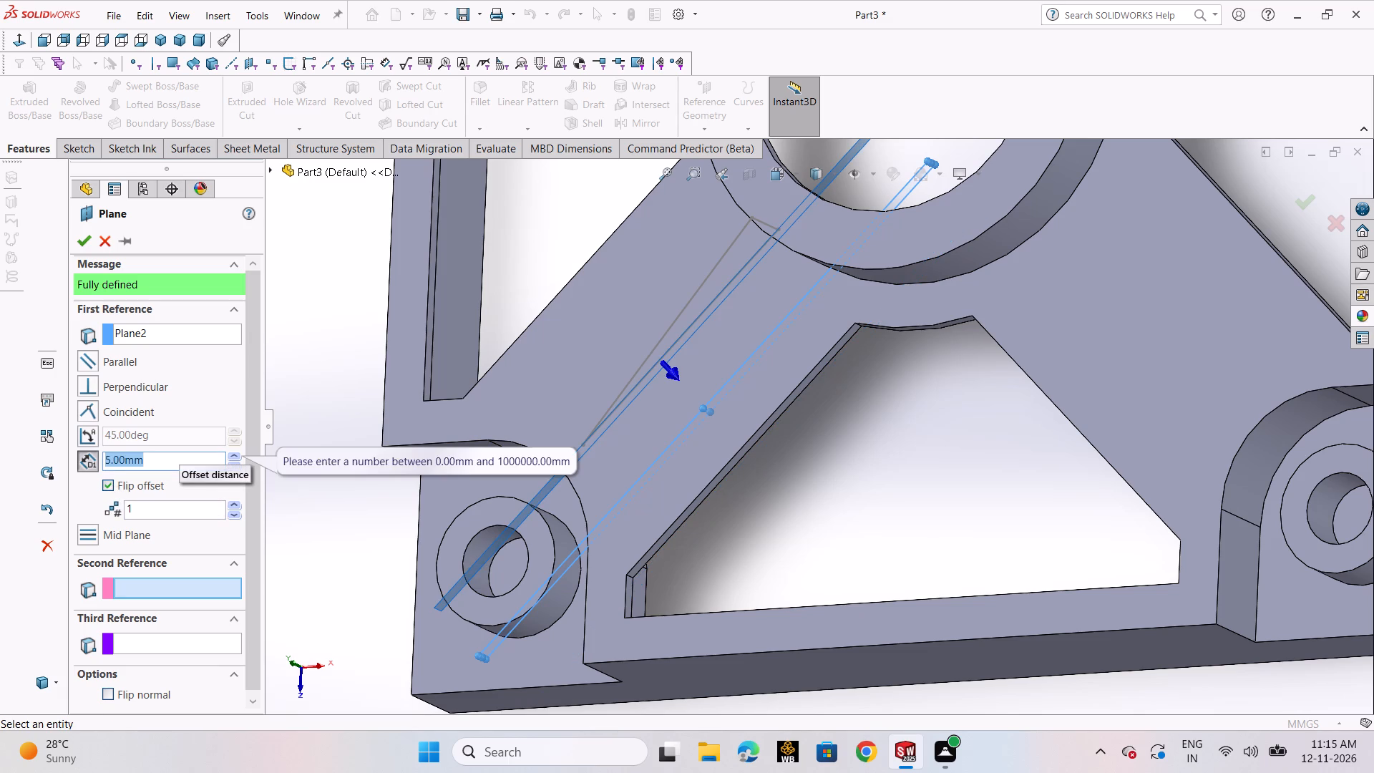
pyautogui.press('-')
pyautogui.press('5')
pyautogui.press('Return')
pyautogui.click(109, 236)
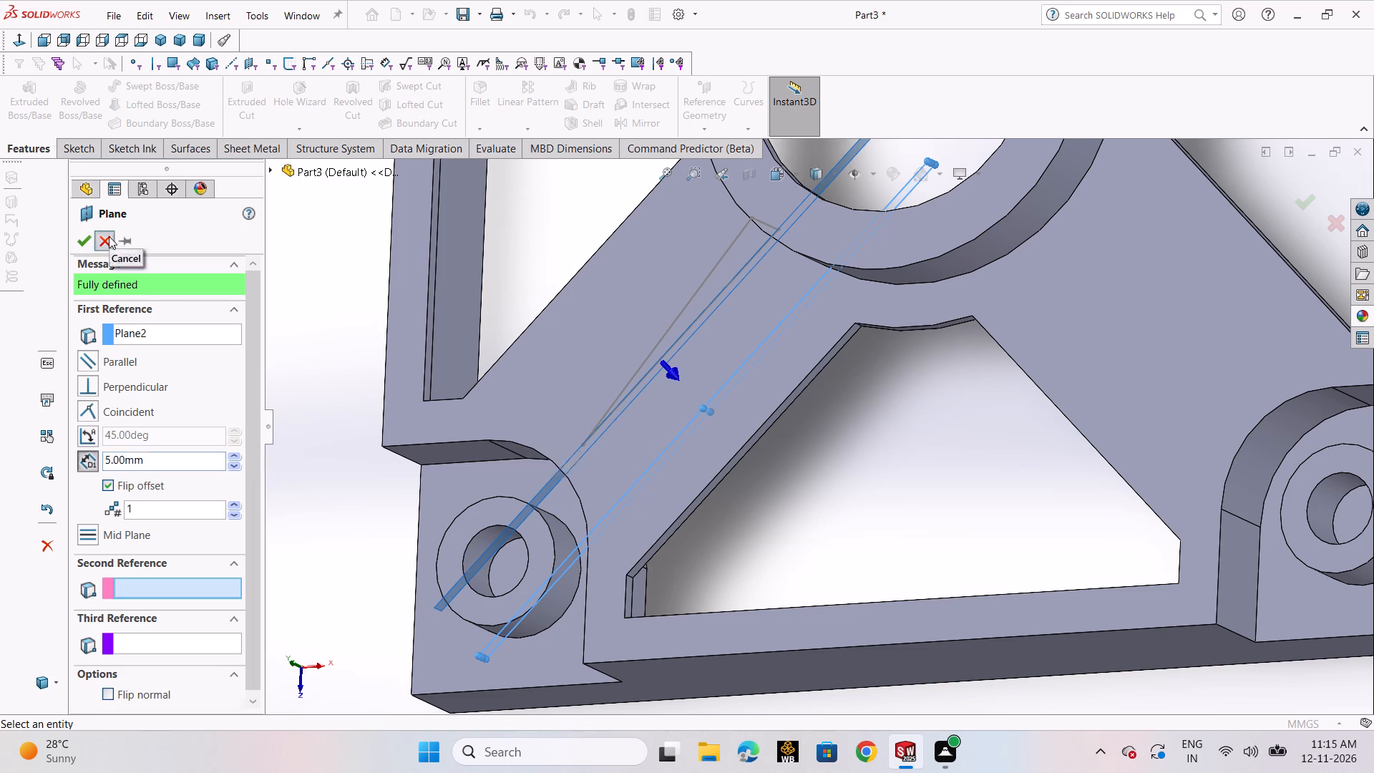
# Create a second reference plane offset 5 mm from diagonal Plane1, with the offset flipped to the opposite side.
pyautogui.click(697, 125)
pyautogui.click(702, 142)
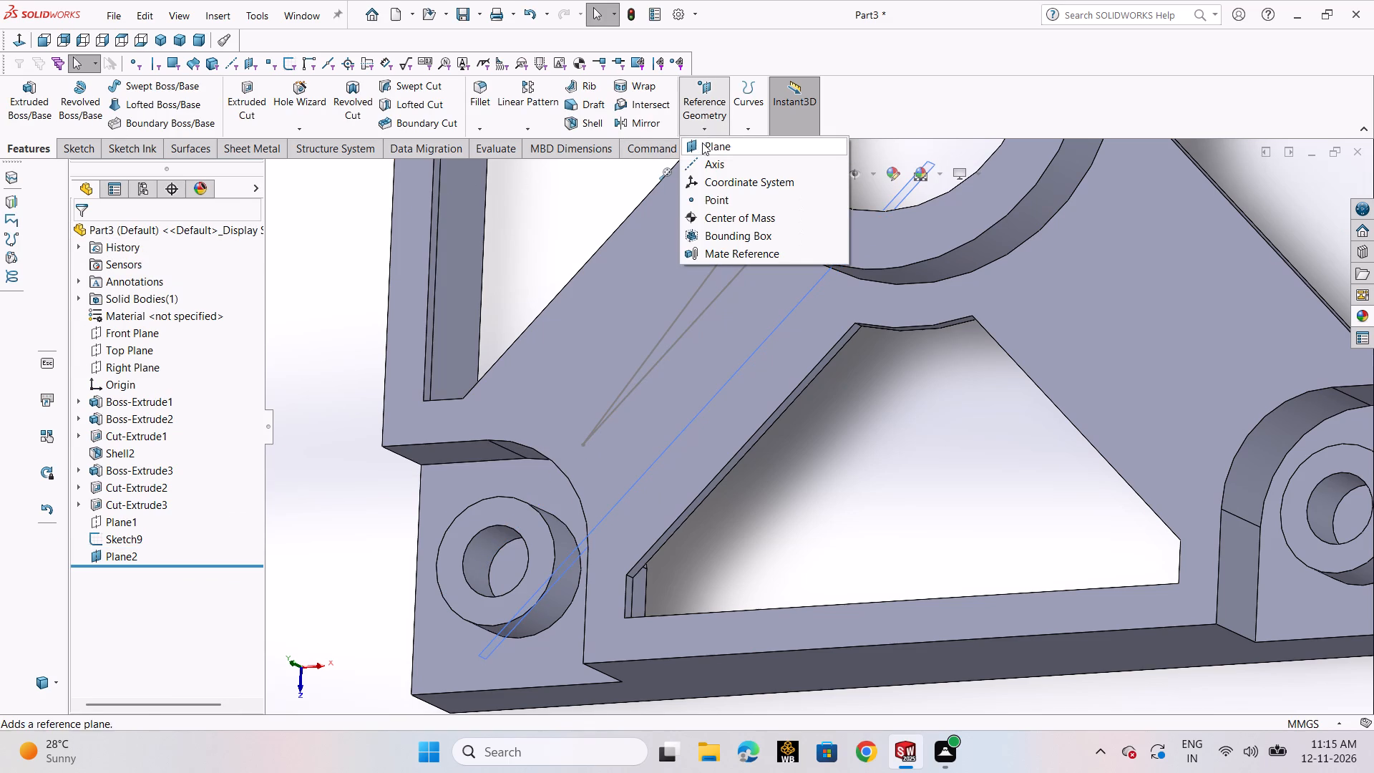
pyautogui.click(270, 171)
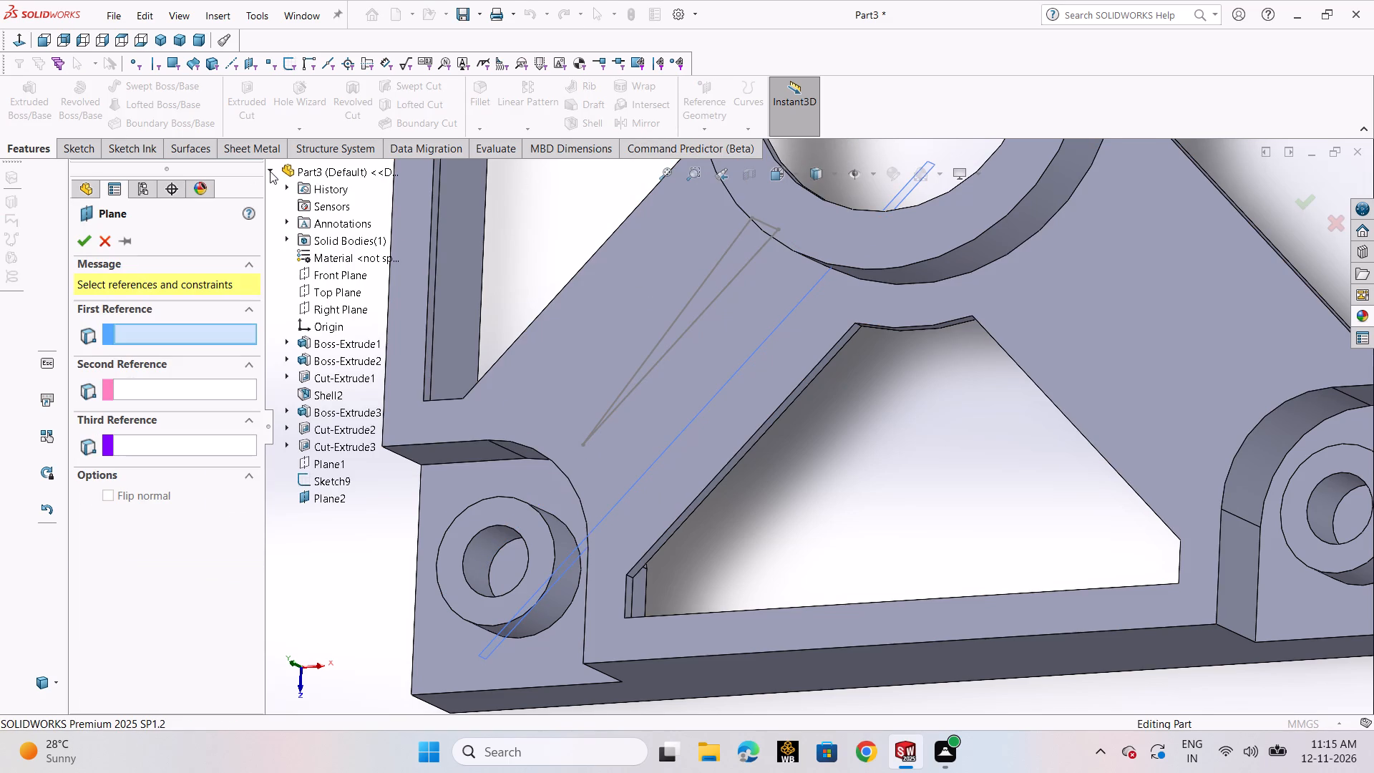
pyautogui.click(321, 459)
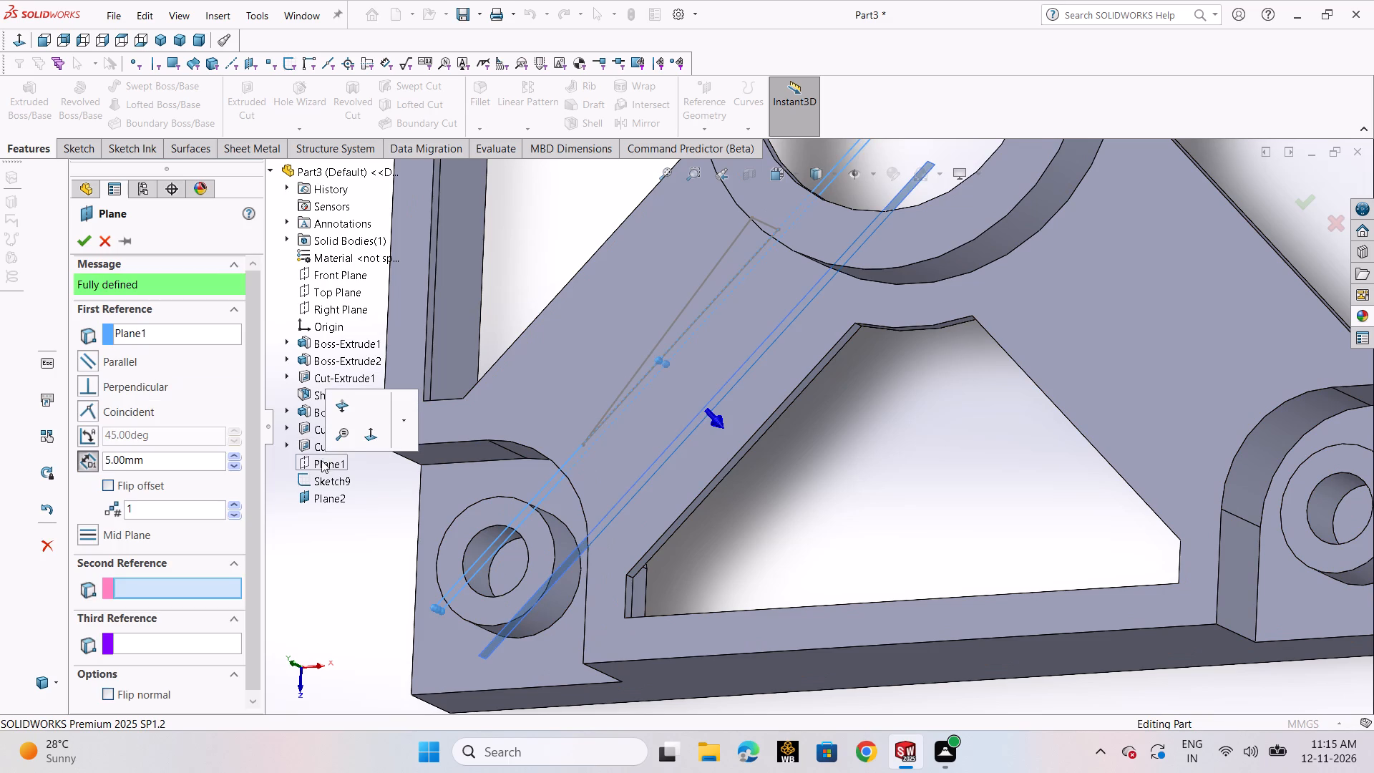
pyautogui.click(109, 491)
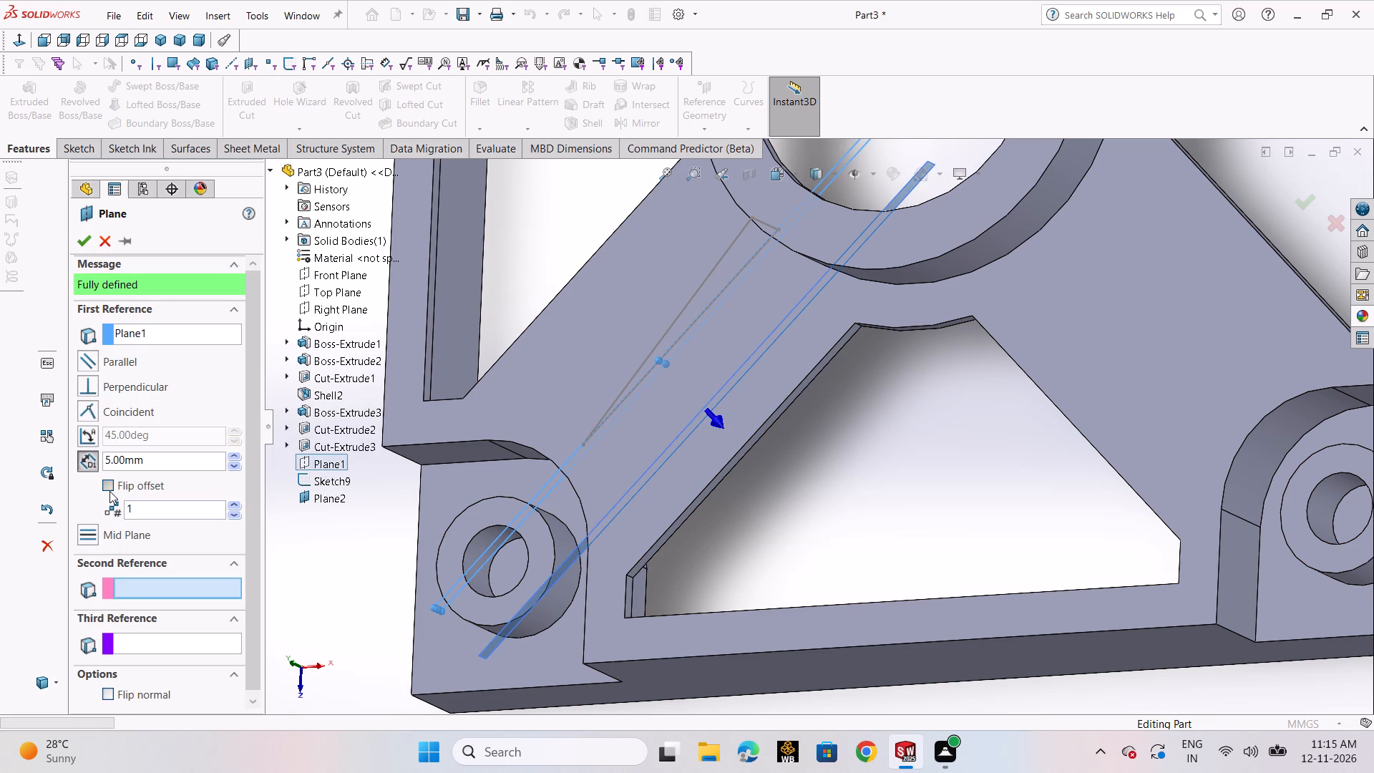
pyautogui.click(88, 245)
pyautogui.click(351, 312)
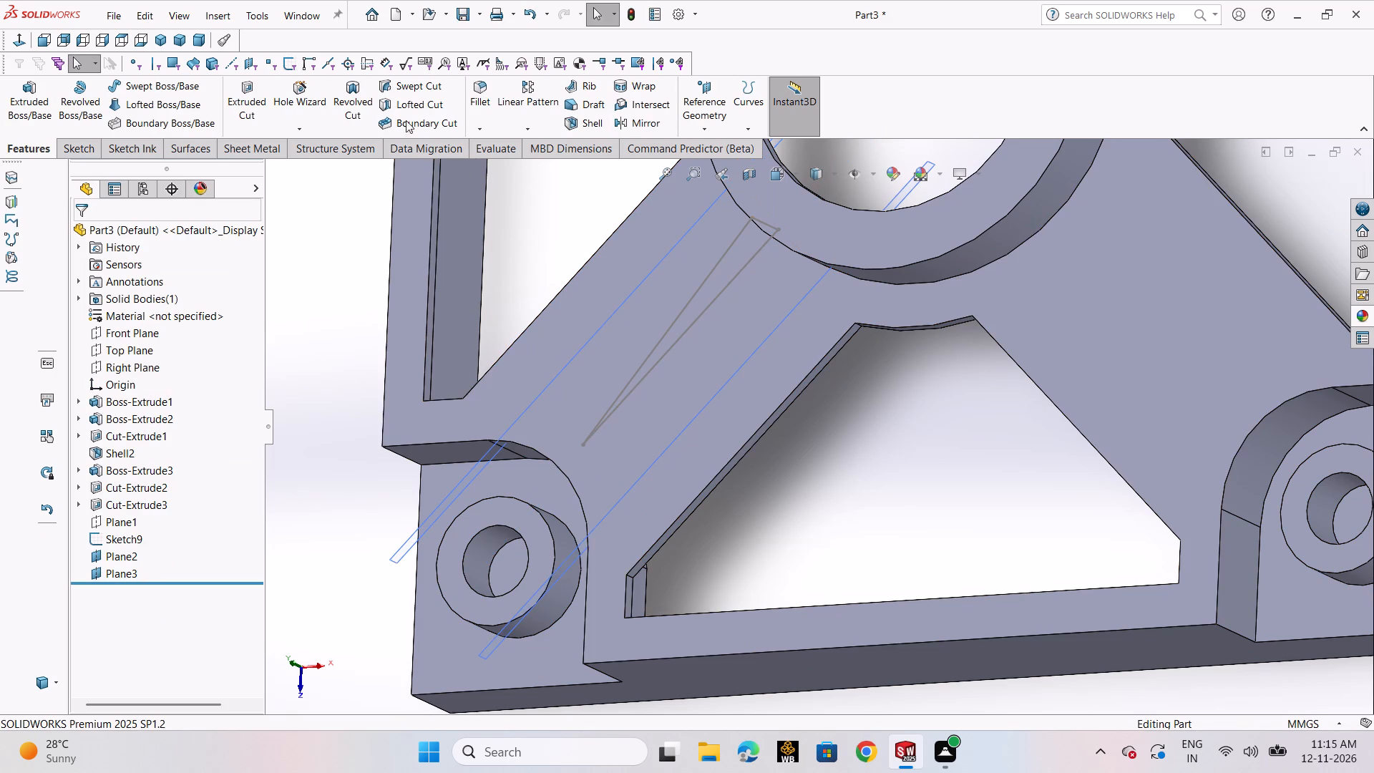
# Open a sketch on Plane2, convert the triangular rib profile of Sketch9 onto it, and exit the sketch.
pyautogui.click(713, 412)
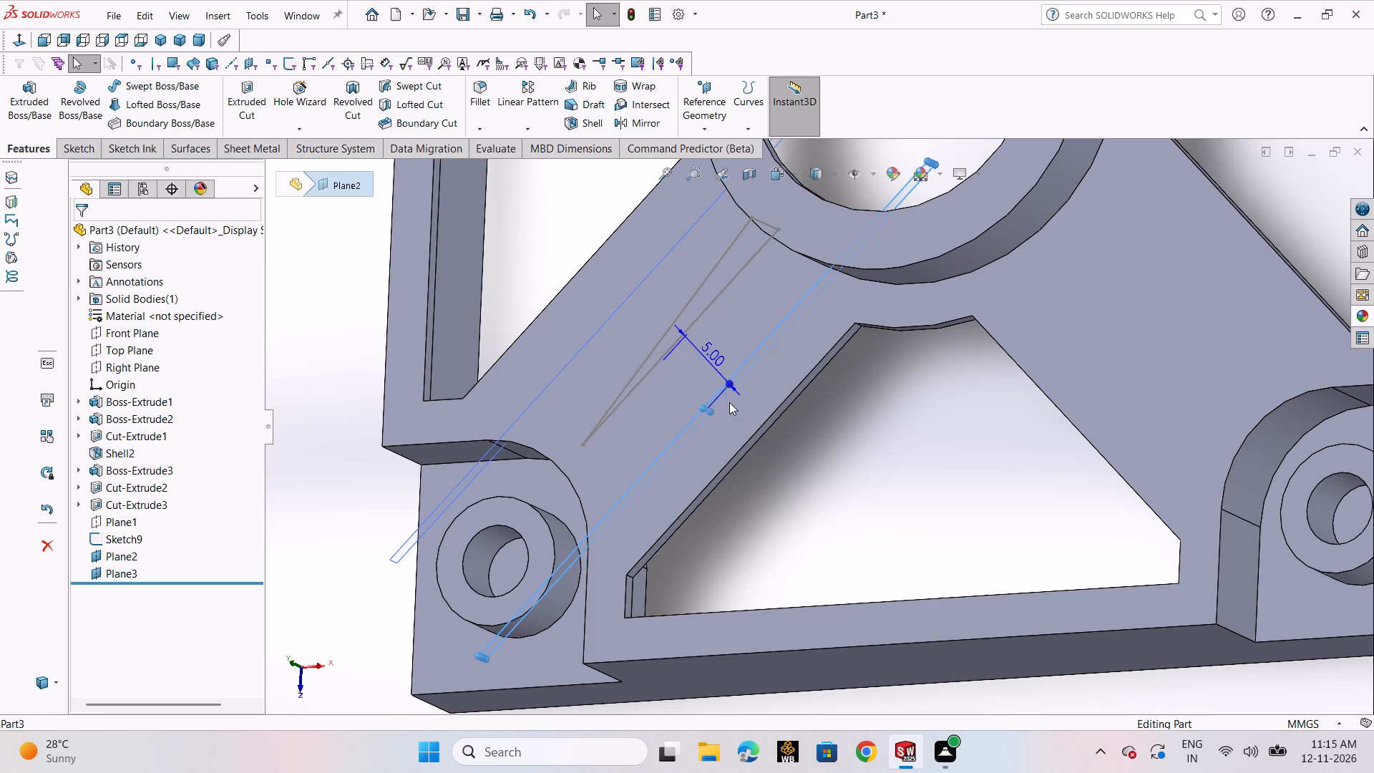
pyautogui.click(790, 366)
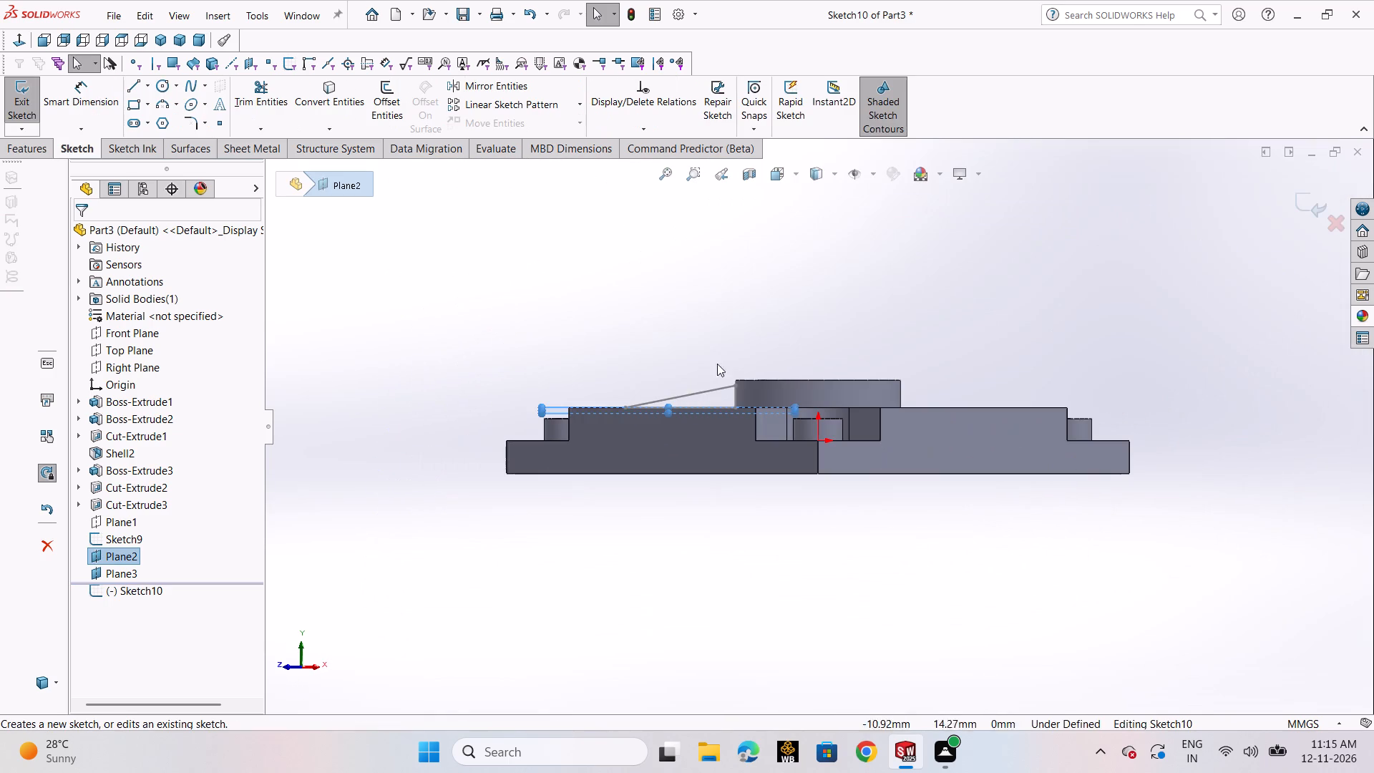
pyautogui.scroll(-2, 658, 368)
pyautogui.click(328, 109)
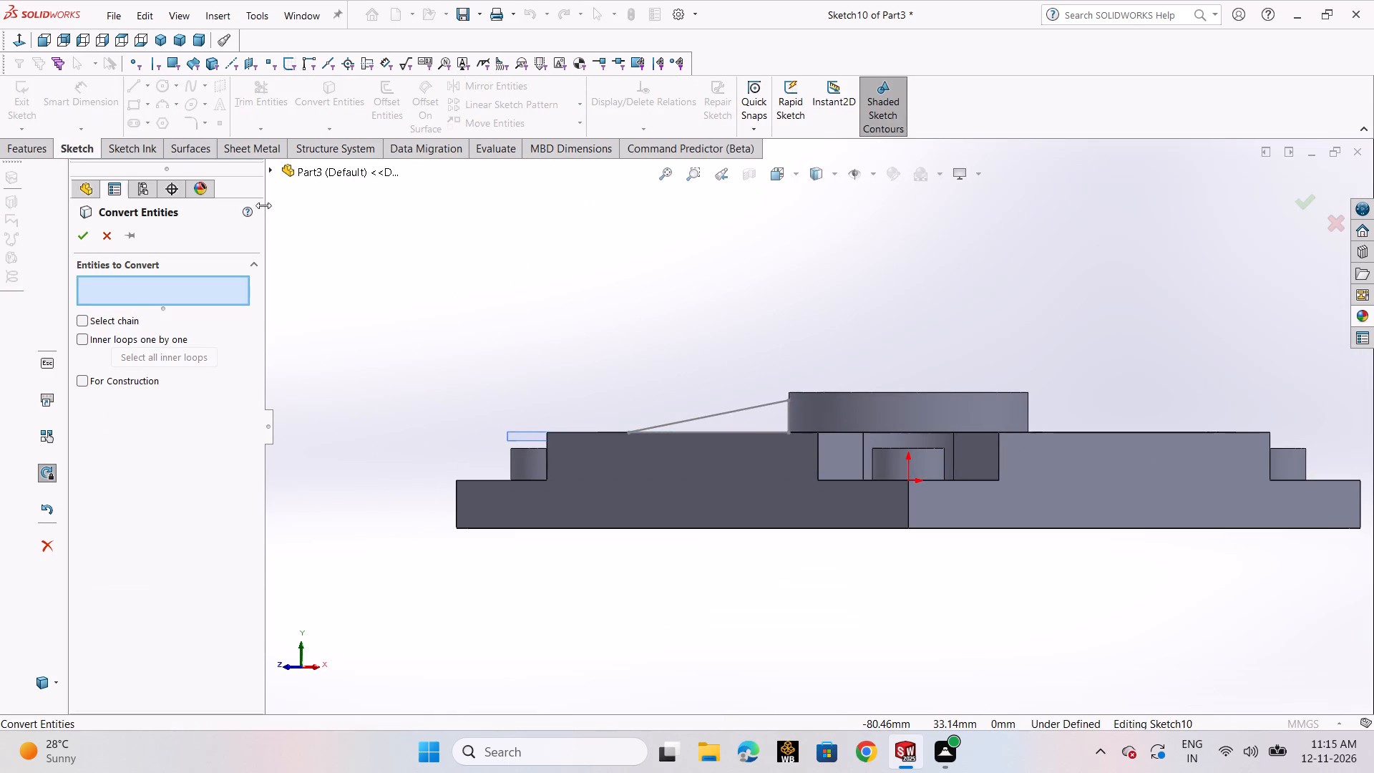
pyautogui.click(271, 170)
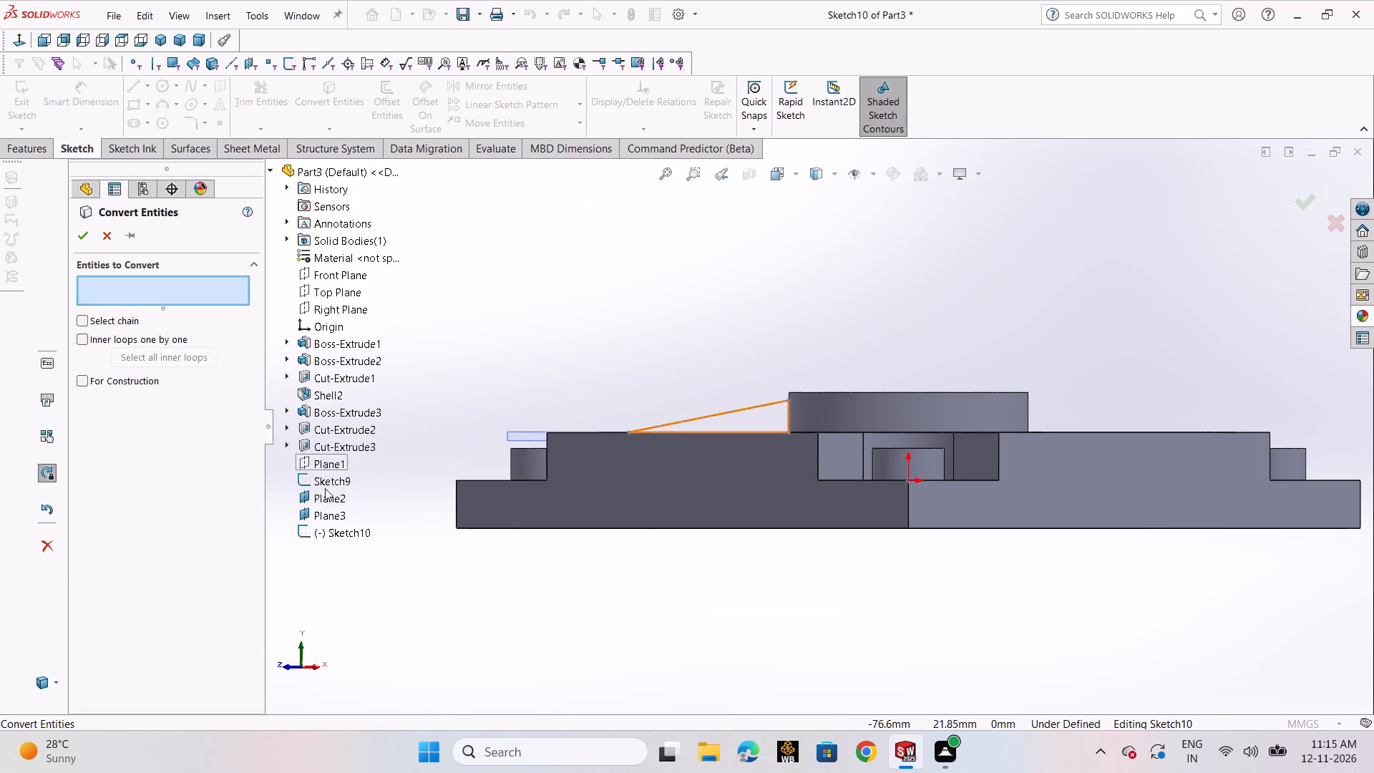
pyautogui.moveTo(610, 374); pyautogui.dragTo(611, 374, button='middle')
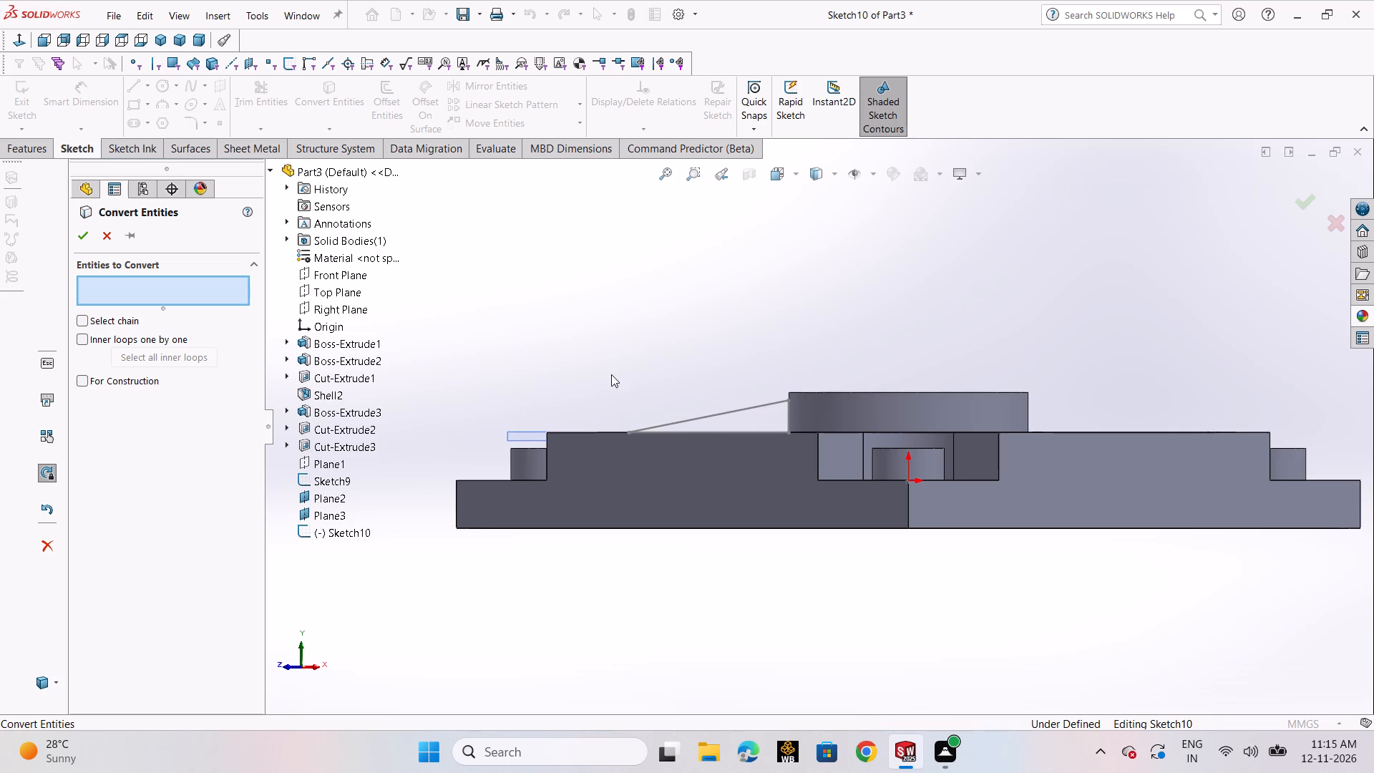
pyautogui.moveTo(611, 374); pyautogui.dragTo(625, 429, button='middle')
pyautogui.click(357, 530)
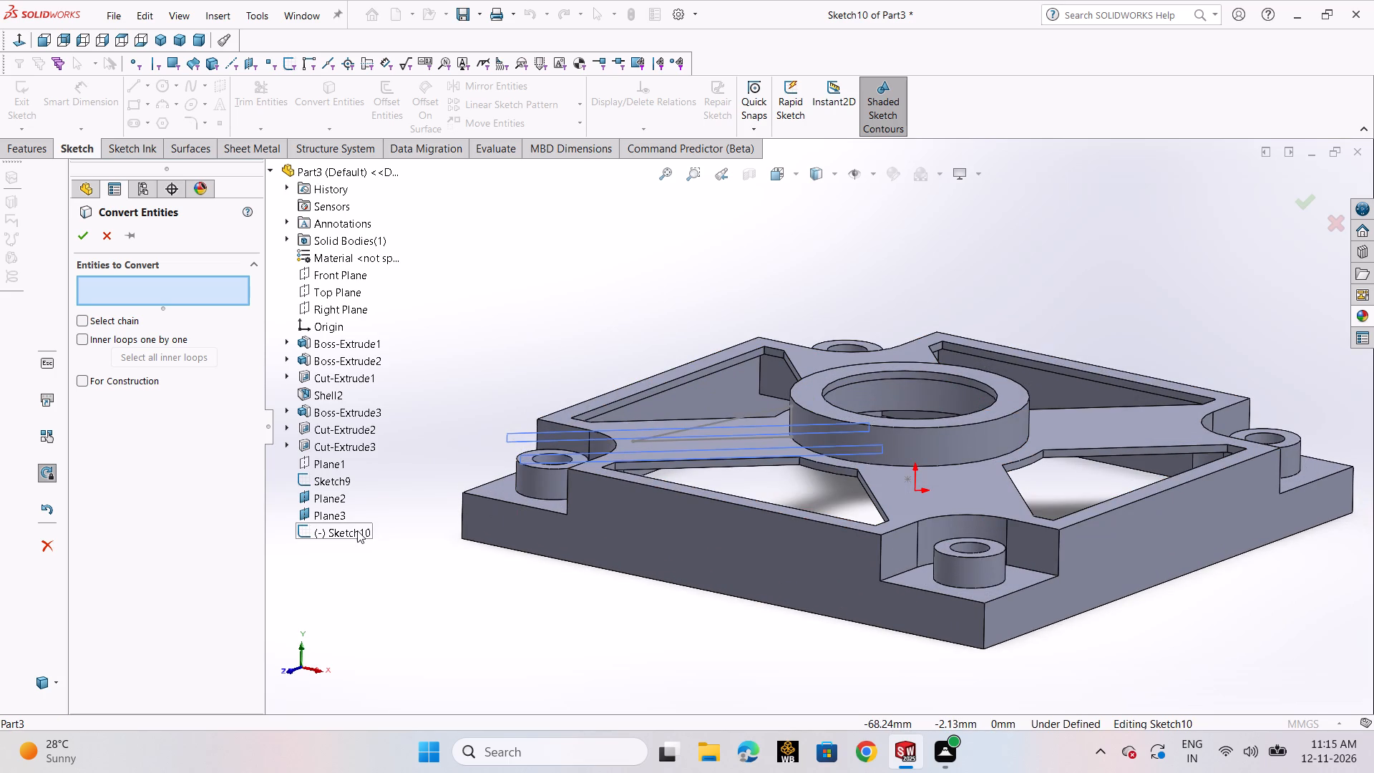
pyautogui.click(342, 479)
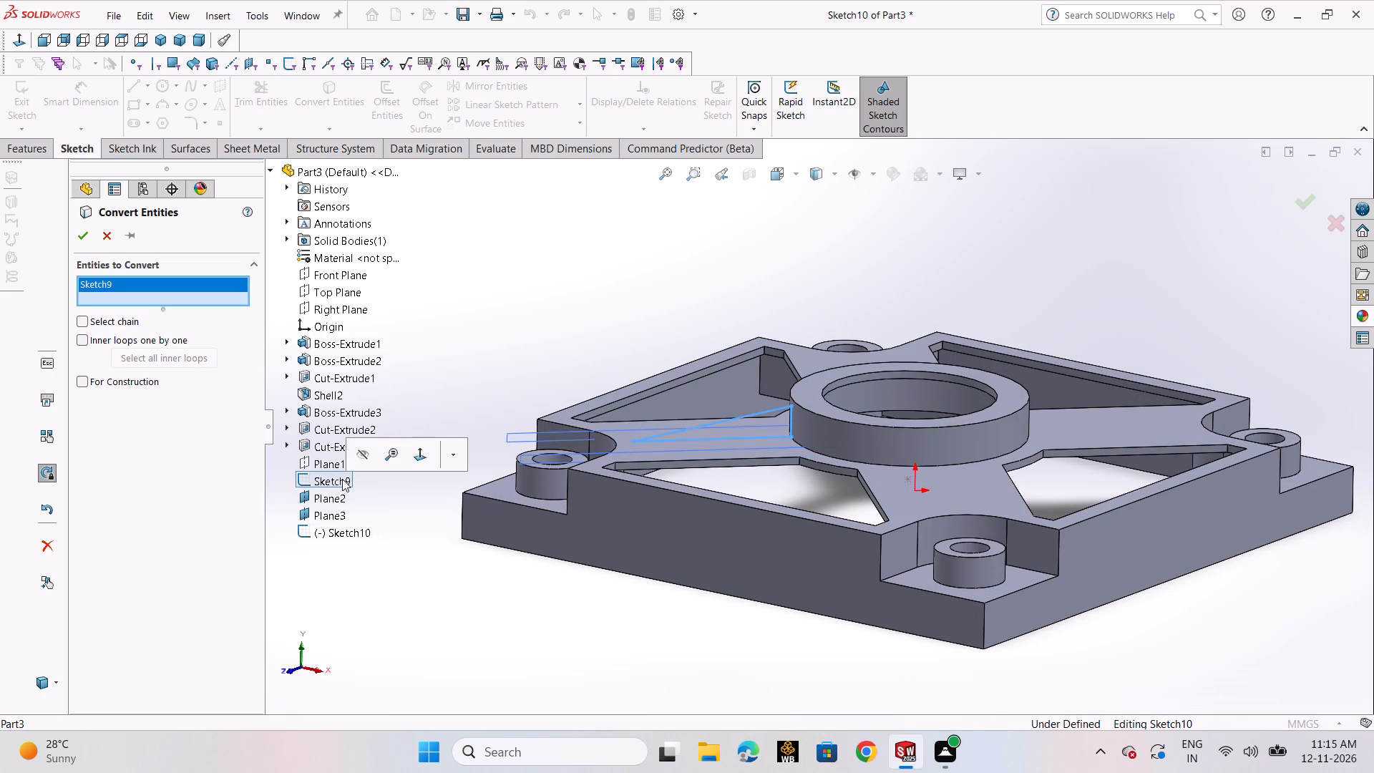
pyautogui.click(80, 240)
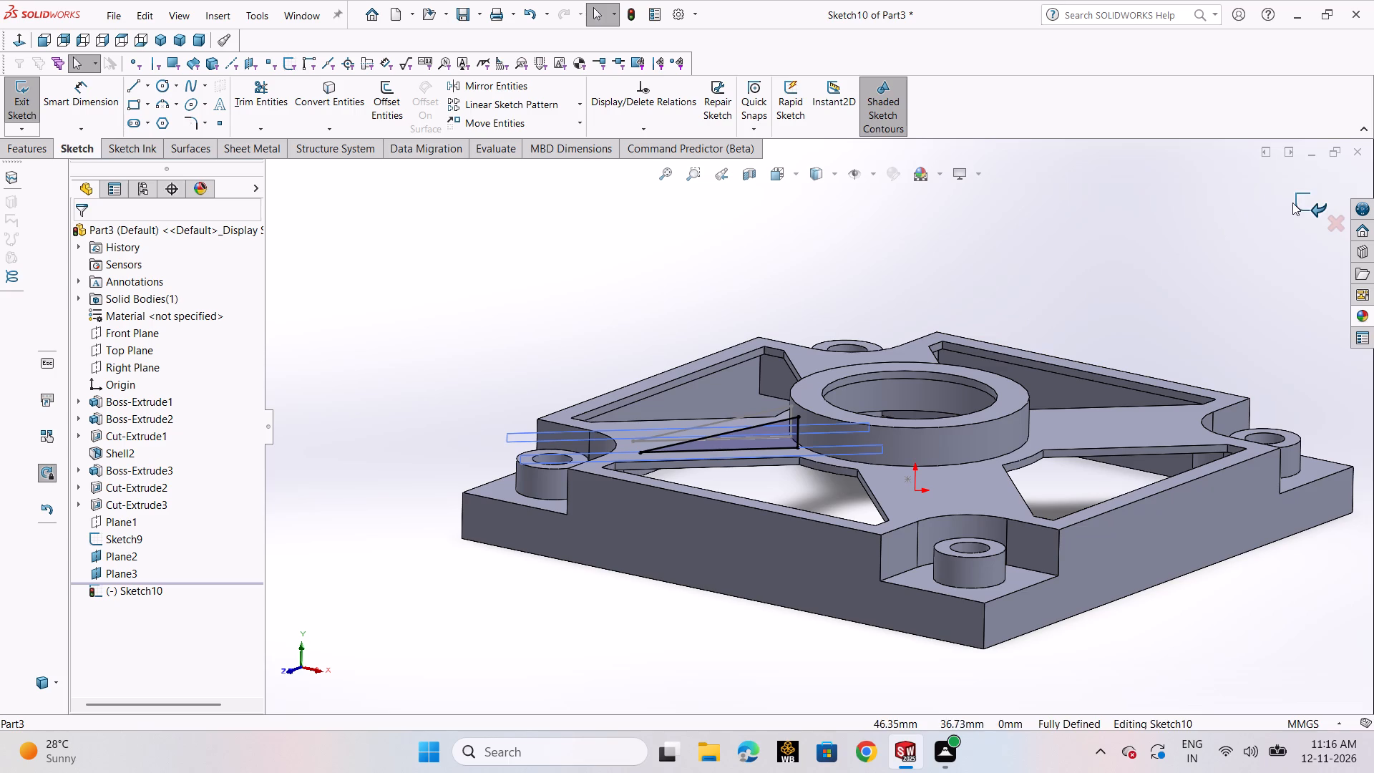
pyautogui.click(1297, 206)
pyautogui.scroll(1, 1113, 242)
pyautogui.moveTo(1113, 242); pyautogui.dragTo(1181, 346, button='middle')
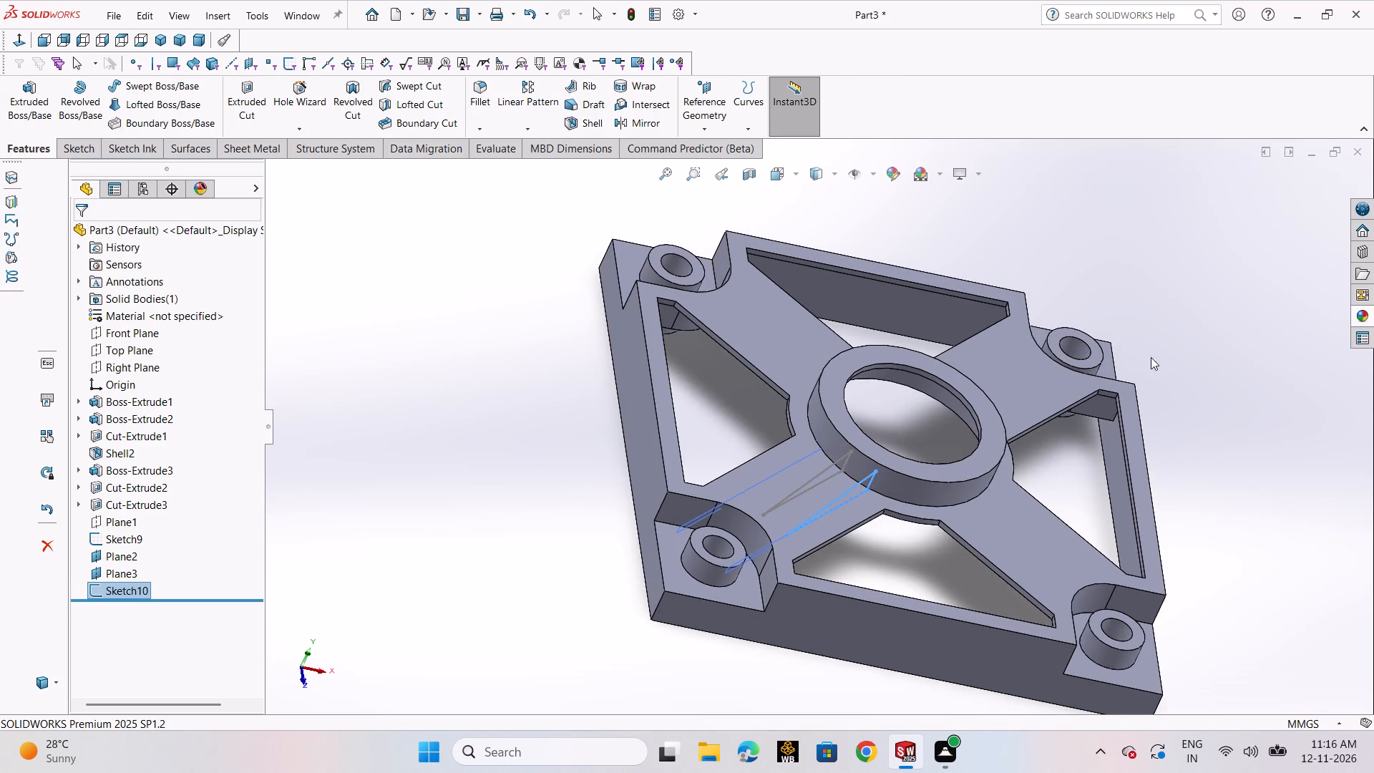
# Open a sketch on Plane3, convert the triangular rib profile of Sketch9 onto it, and exit the sketch.
pyautogui.scroll(-3, 617, 485)
pyautogui.click(784, 538)
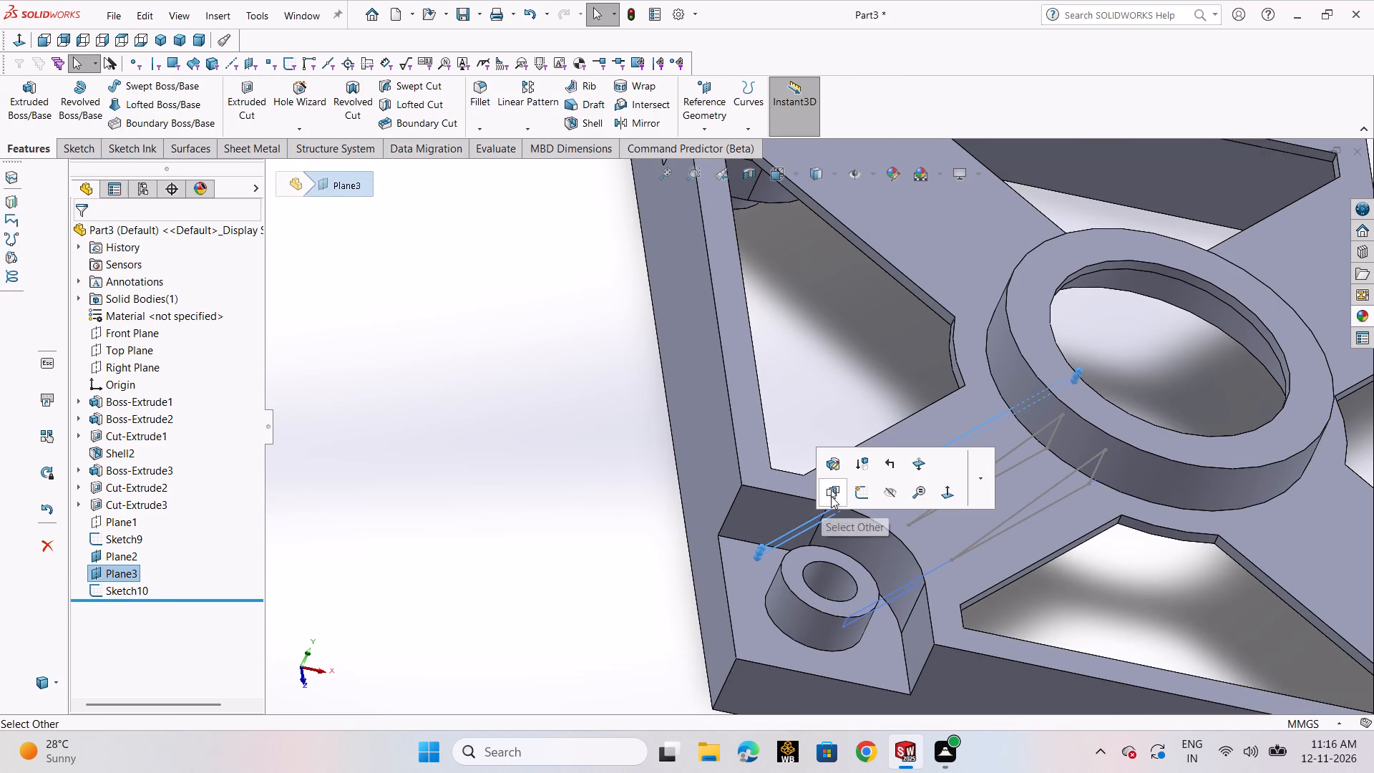
pyautogui.click(854, 495)
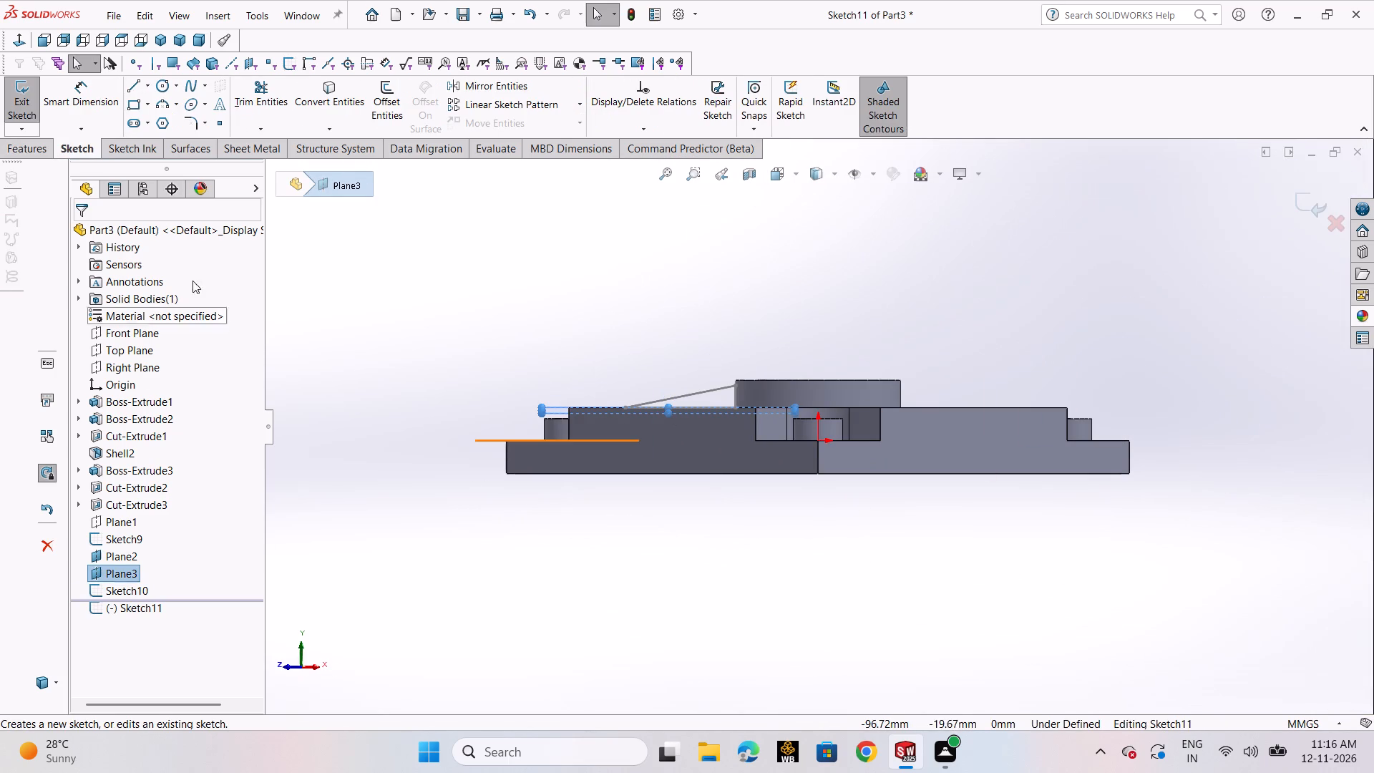
pyautogui.click(329, 100)
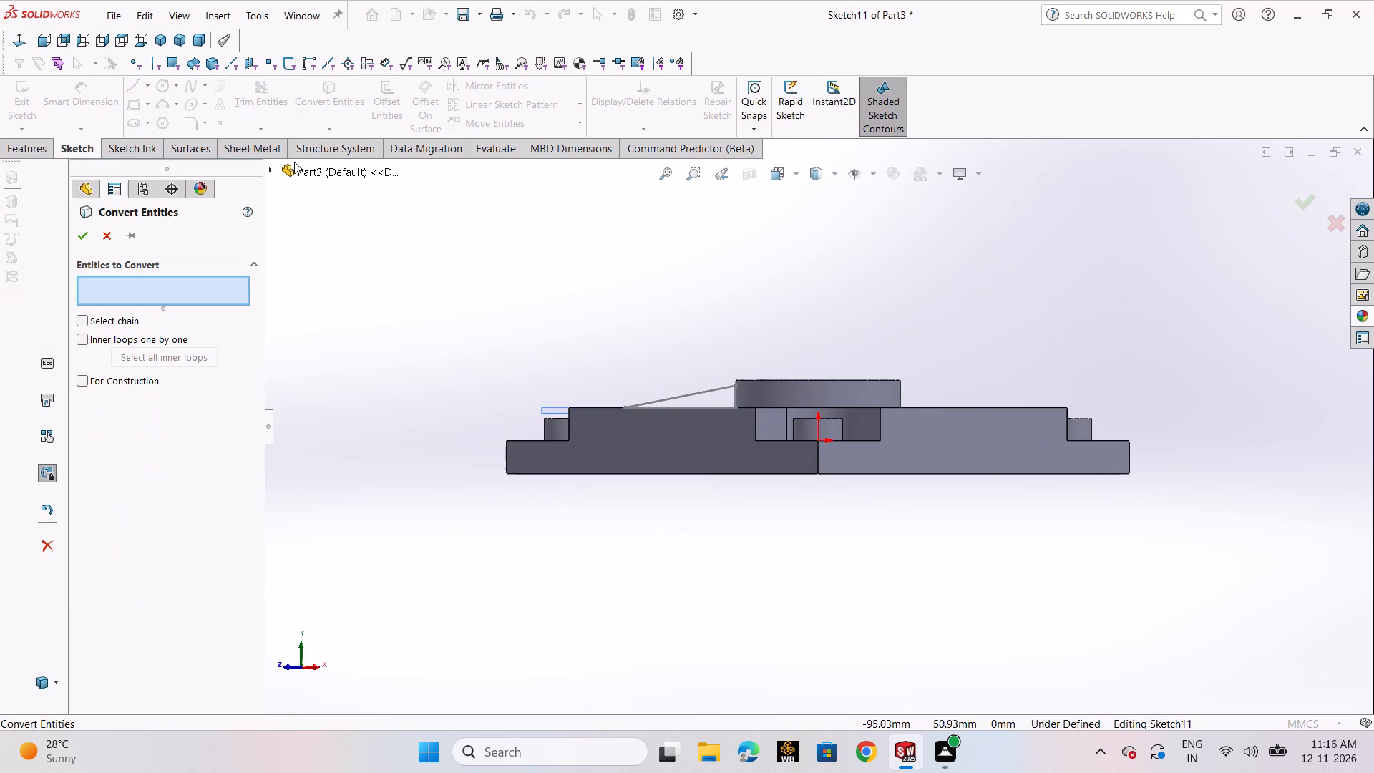
pyautogui.click(270, 169)
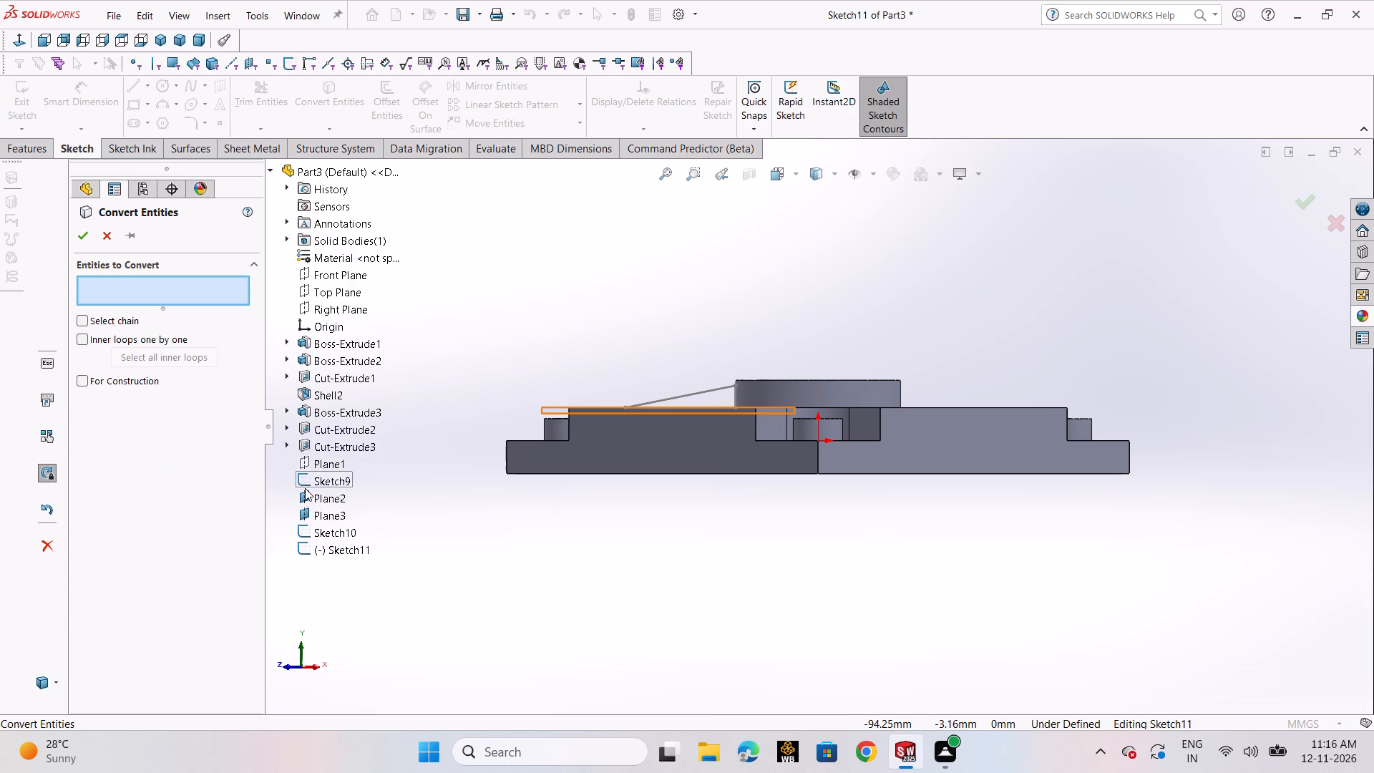
pyautogui.click(312, 487)
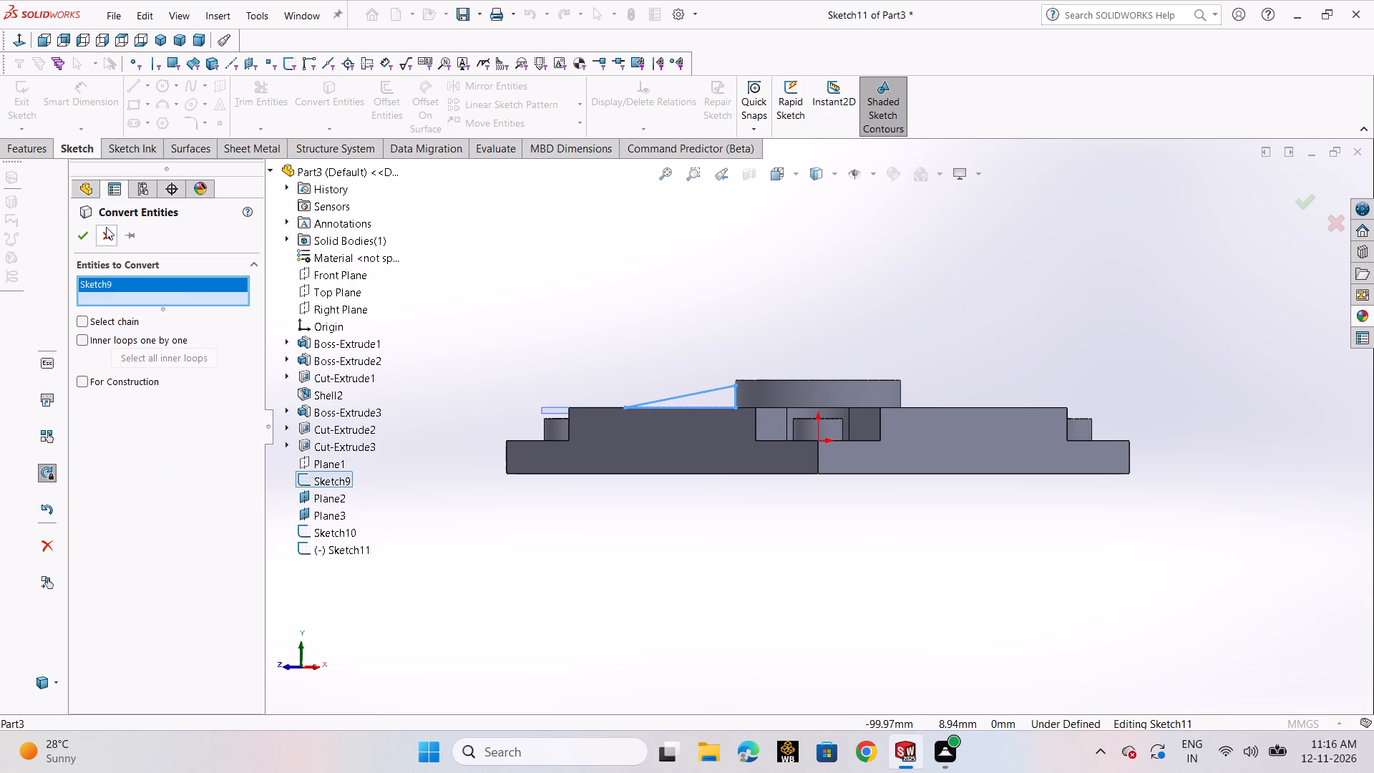
pyautogui.click(90, 238)
pyautogui.scroll(1, 501, 303)
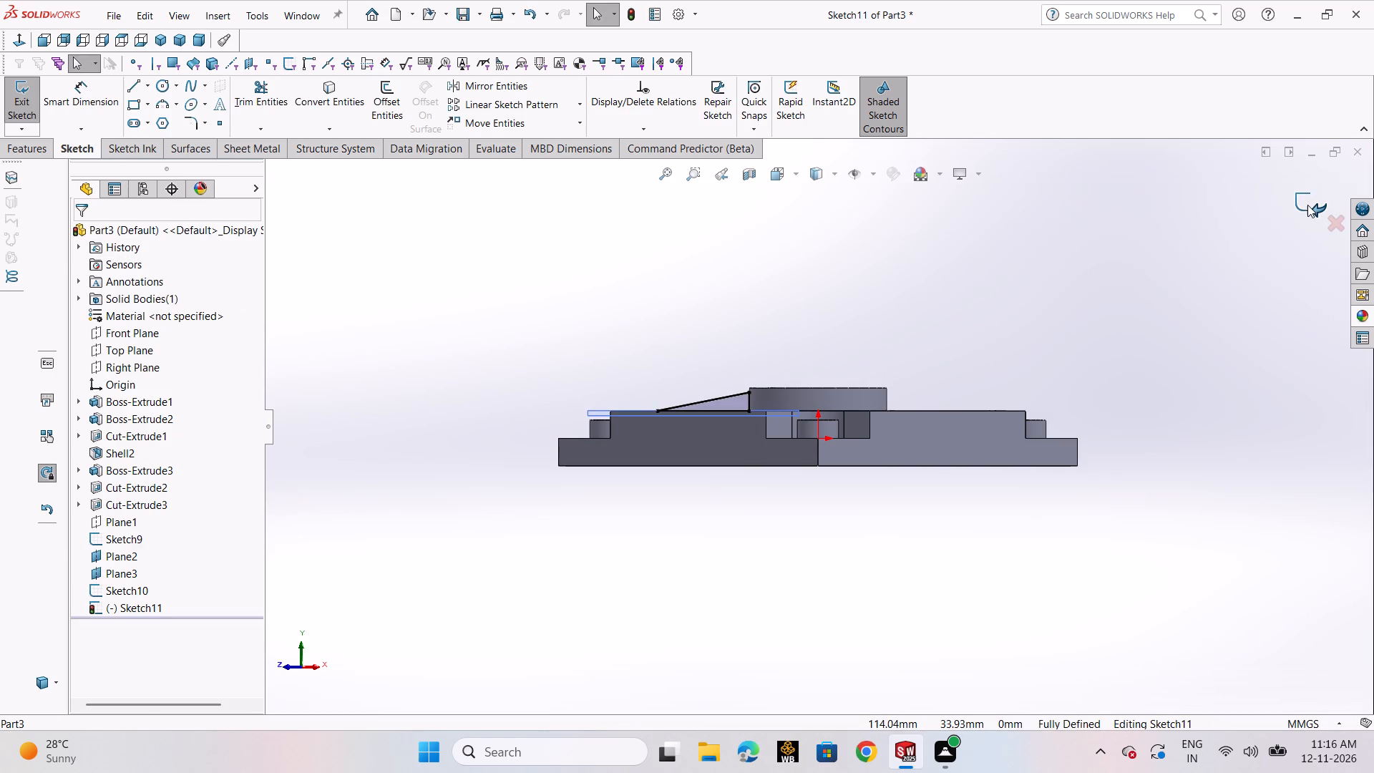
pyautogui.click(1307, 205)
# Extrude the Sketch10 rib profile on Plane2 as a blind 1.5 mm boss, with its direction reversed toward the diagonal plane.
pyautogui.scroll(2, 950, 292)
pyautogui.moveTo(945, 296); pyautogui.dragTo(1016, 394, button='middle')
pyautogui.click(1050, 460)
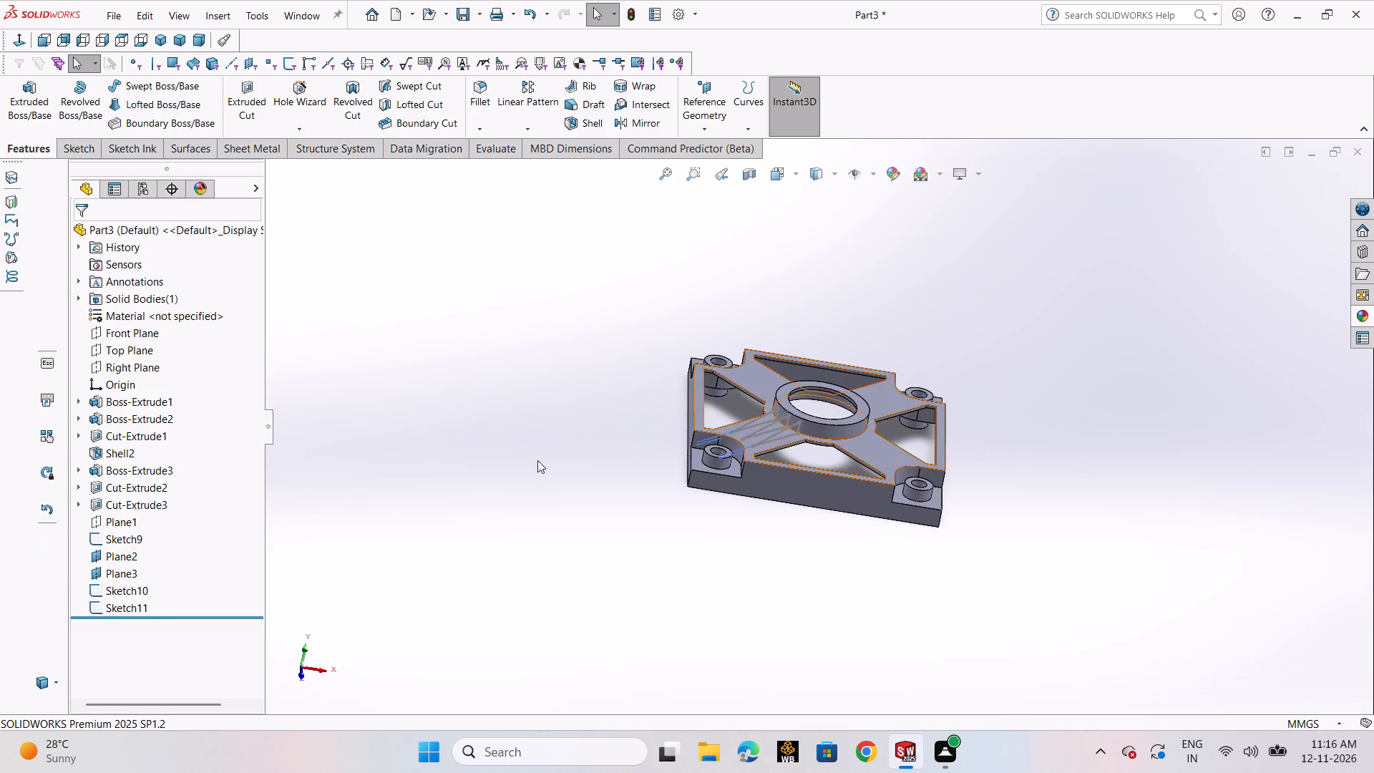
pyautogui.scroll(-4, 542, 444)
pyautogui.click(21, 99)
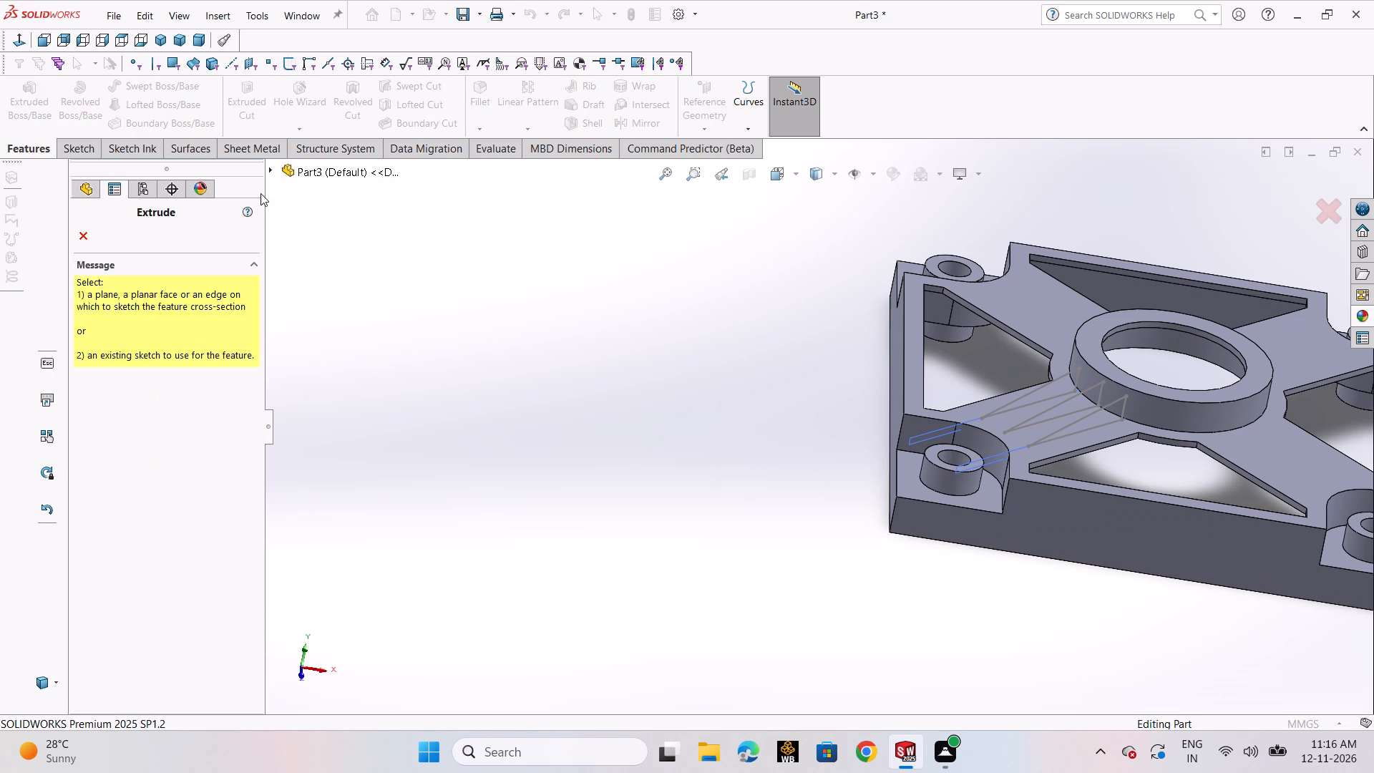
pyautogui.click(268, 170)
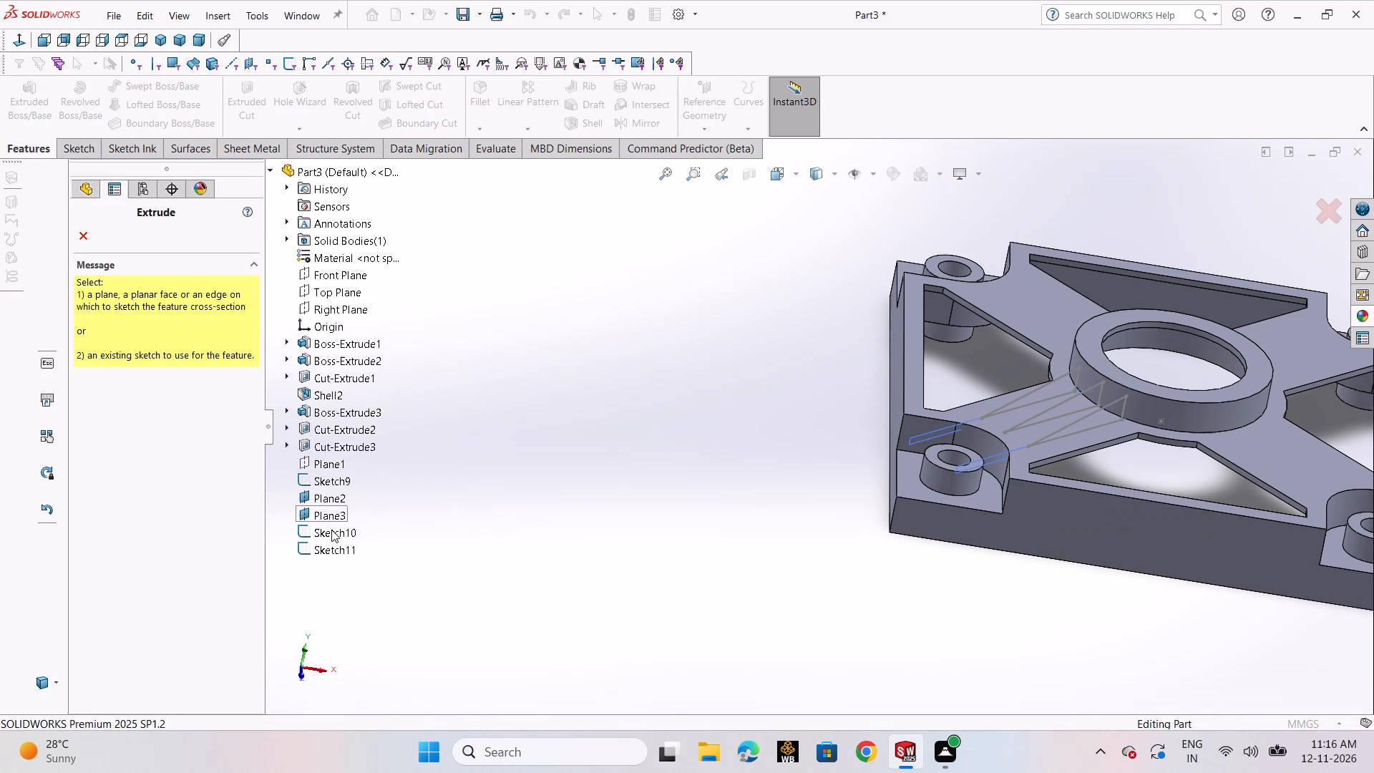
pyautogui.click(333, 530)
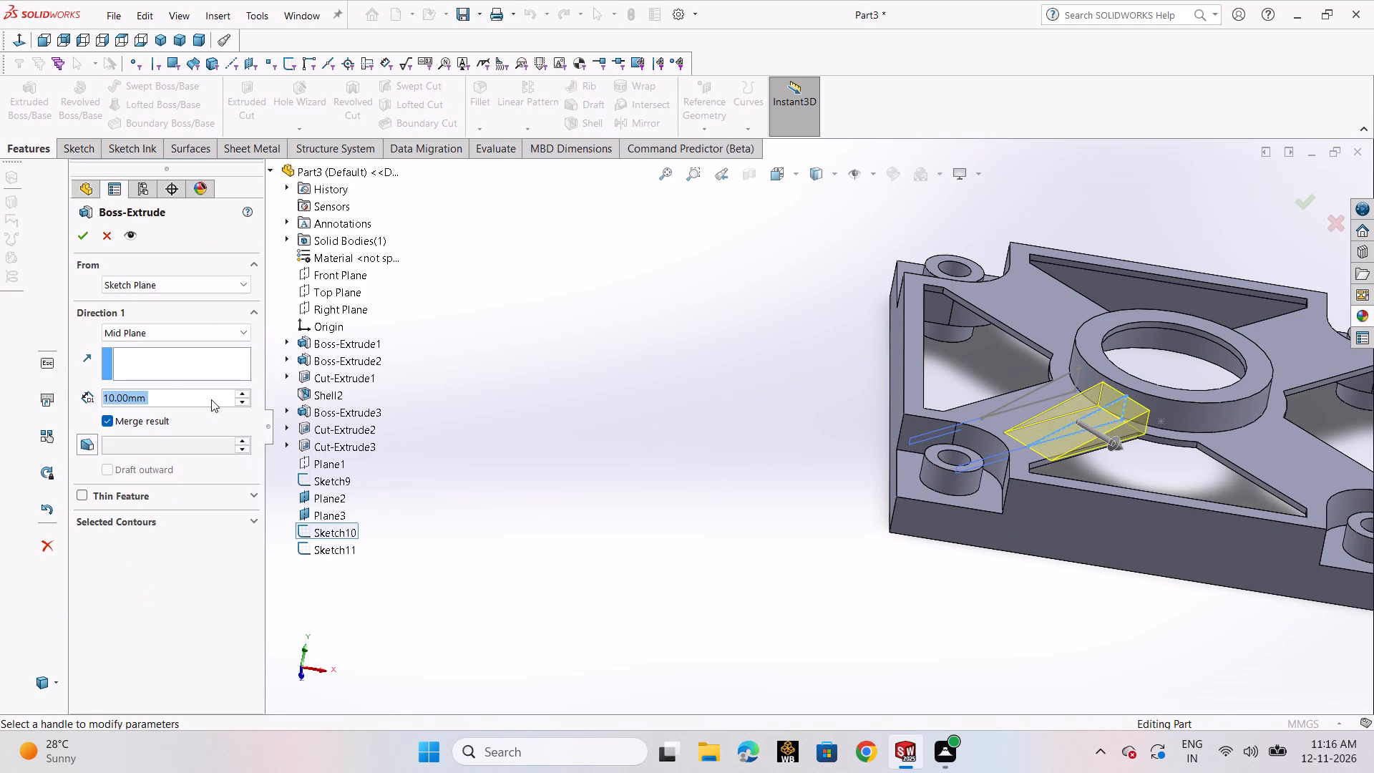
pyautogui.click(150, 334)
pyautogui.click(150, 344)
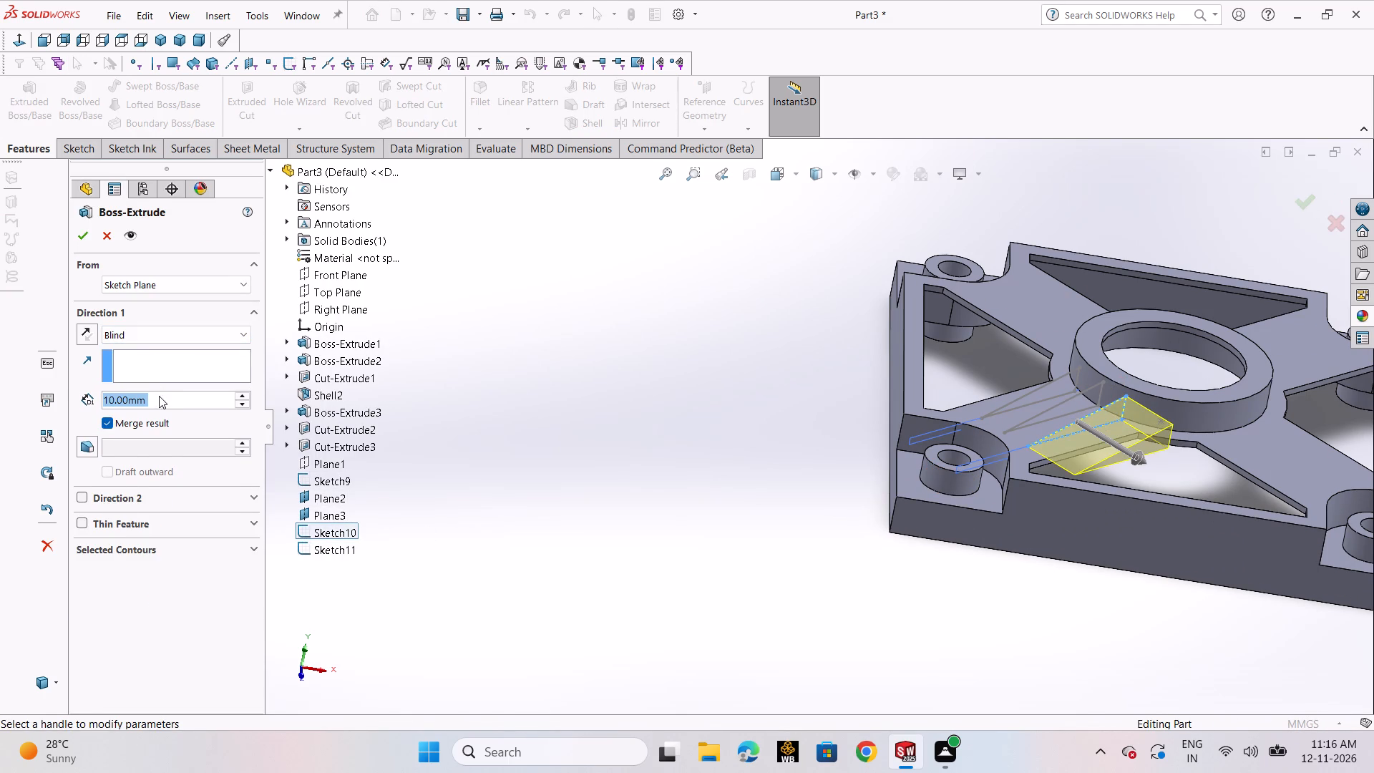
pyautogui.write('1.5')
pyautogui.press('Return')
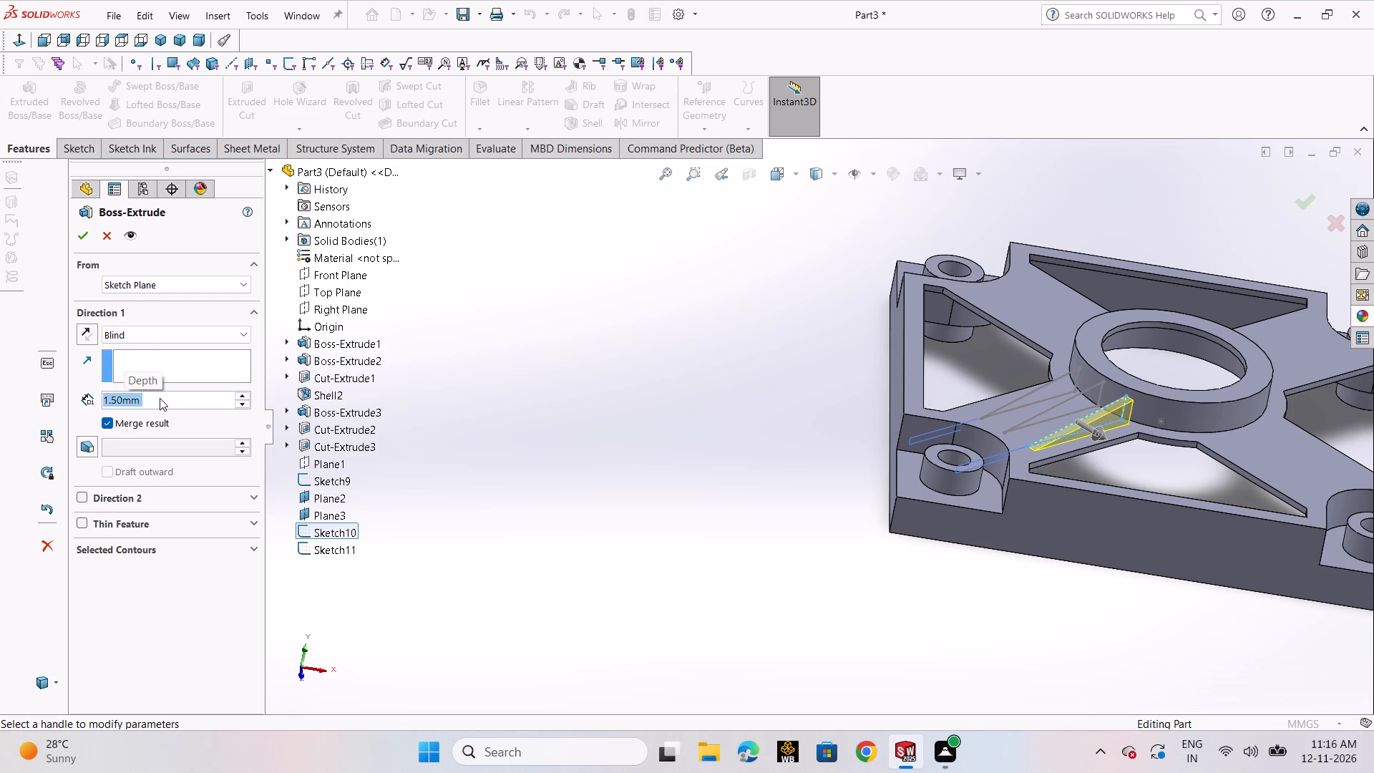
pyautogui.click(83, 334)
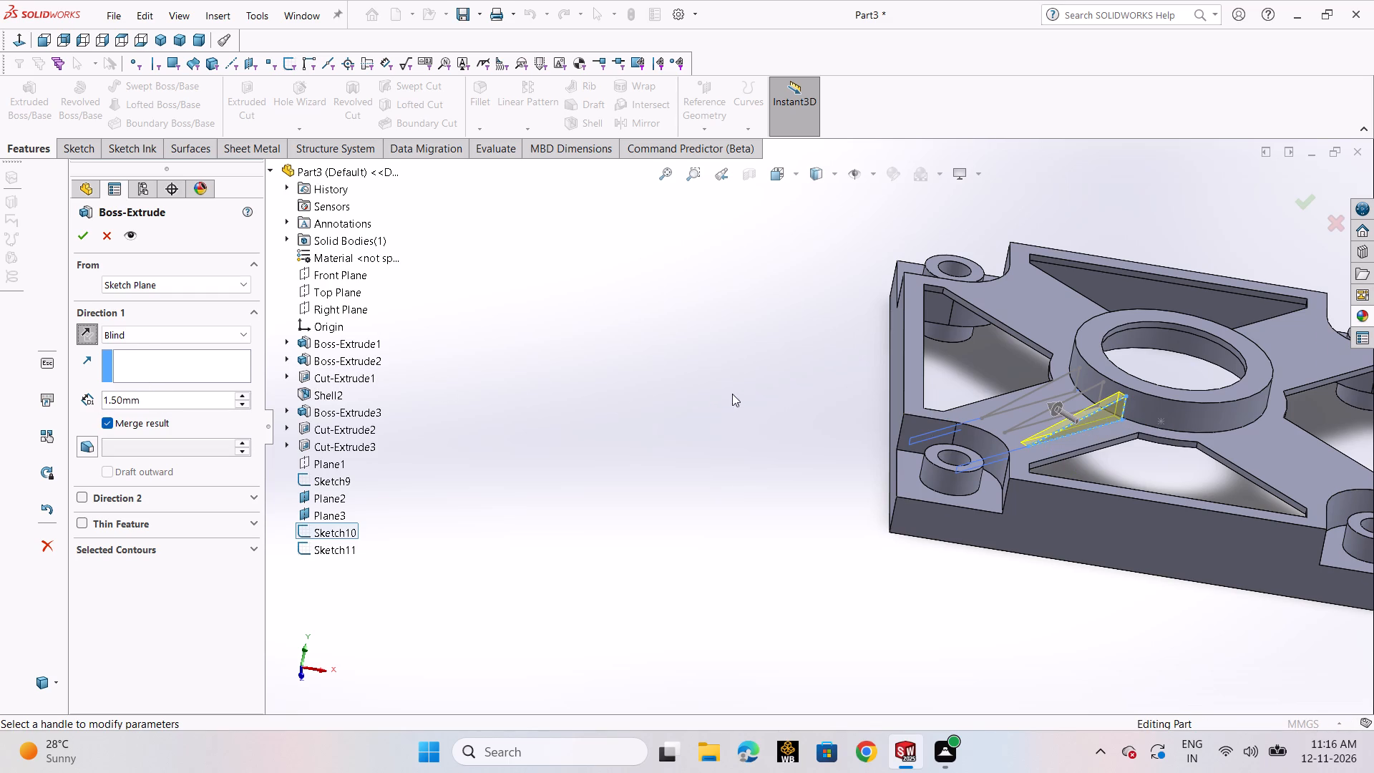
pyautogui.scroll(-2, 1338, 422)
pyautogui.scroll(-1, 1134, 417)
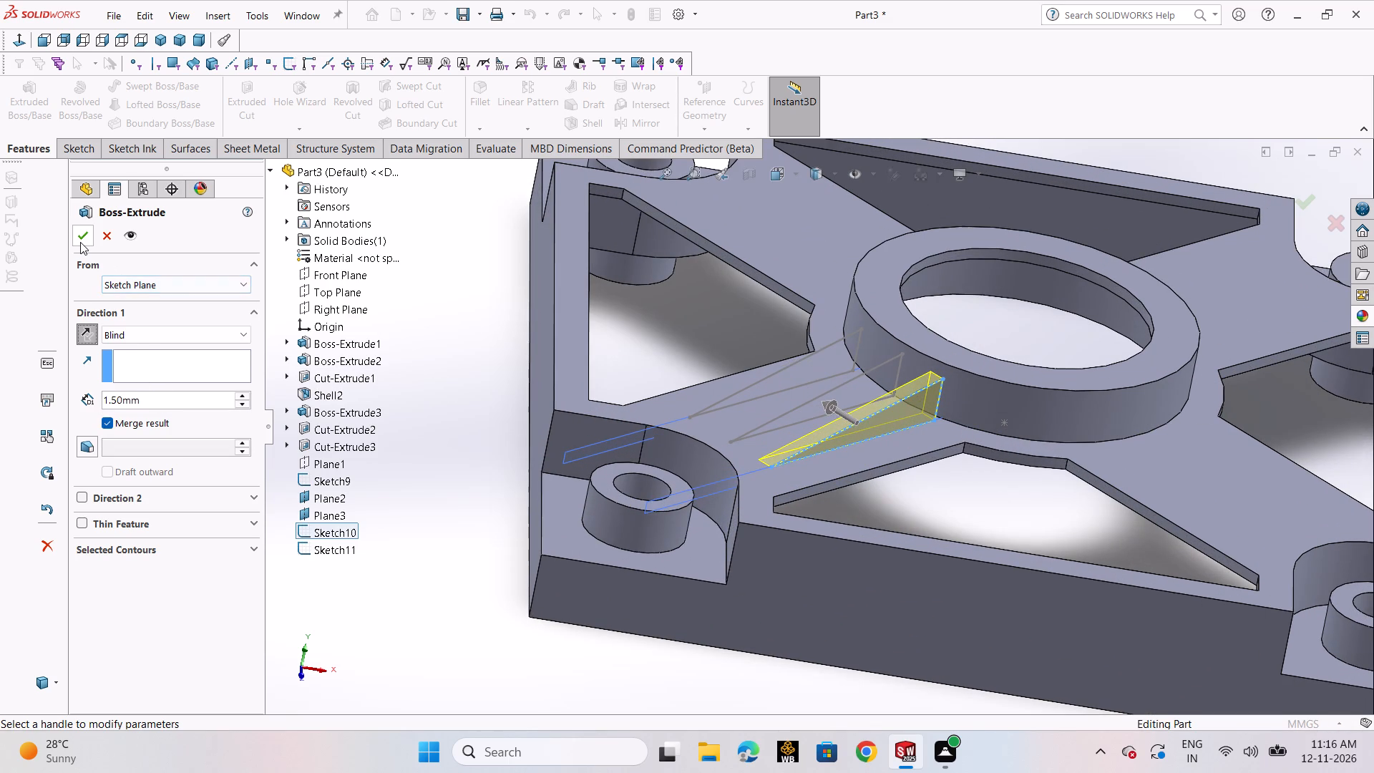
pyautogui.click(80, 242)
pyautogui.click(475, 278)
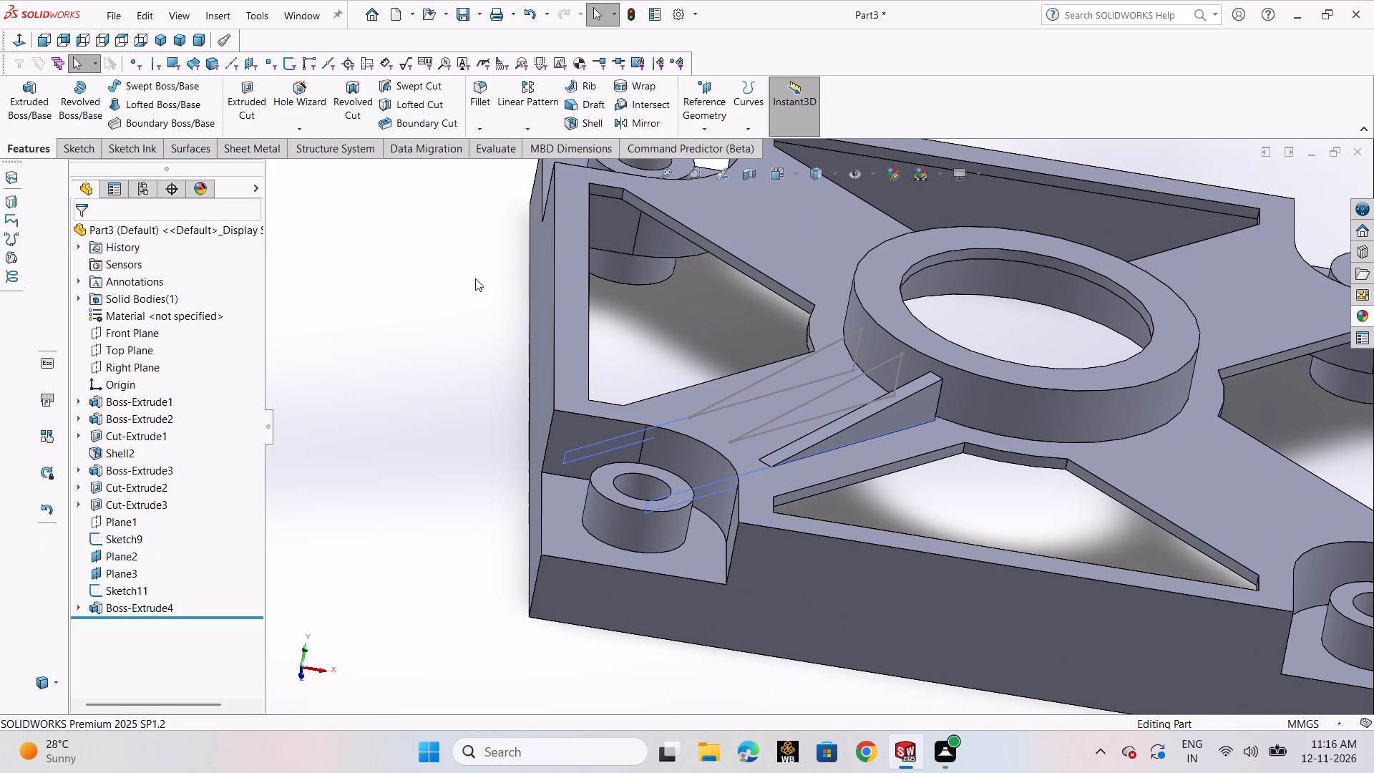
# Extrude the Sketch11 rib profile on Plane3 as a blind 1.5 mm boss in the default direction, toward the diagonal plane.
pyautogui.click(39, 100)
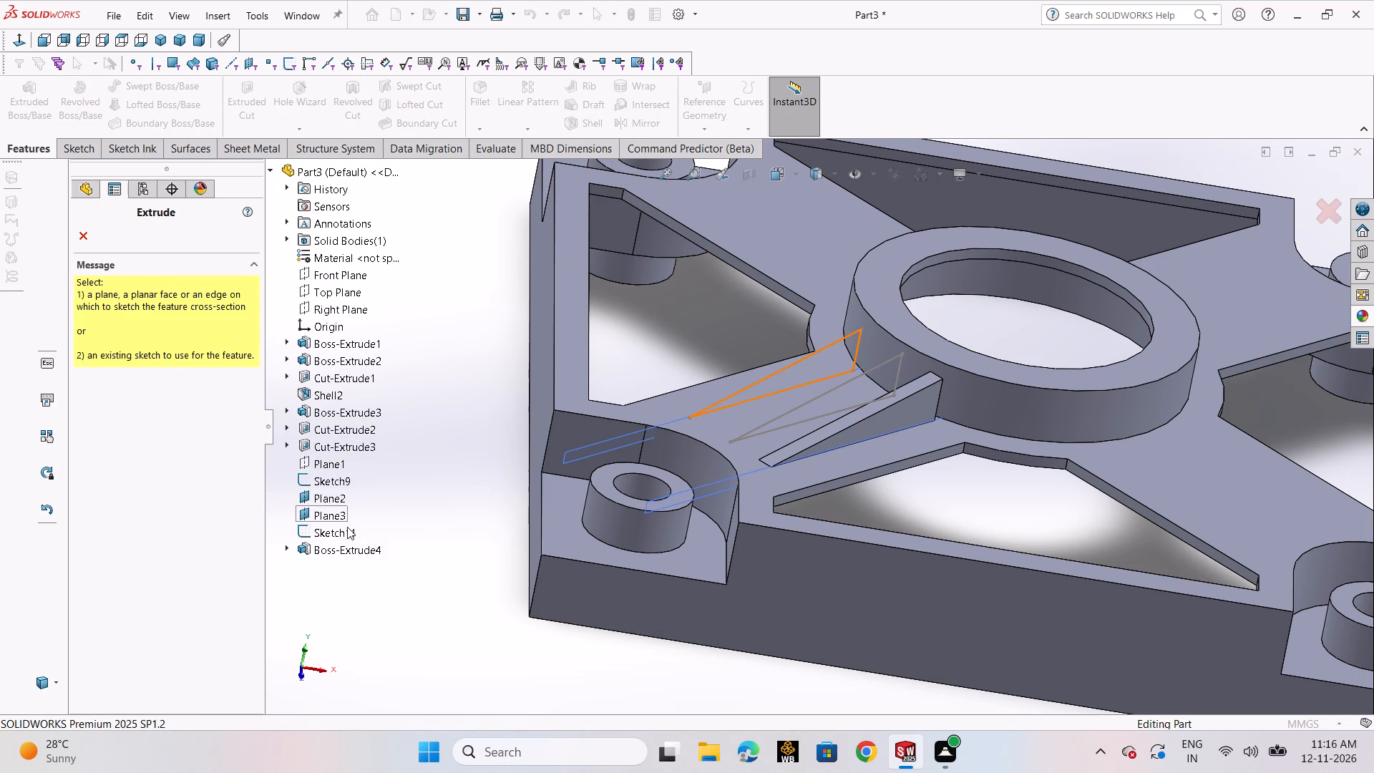
pyautogui.click(347, 527)
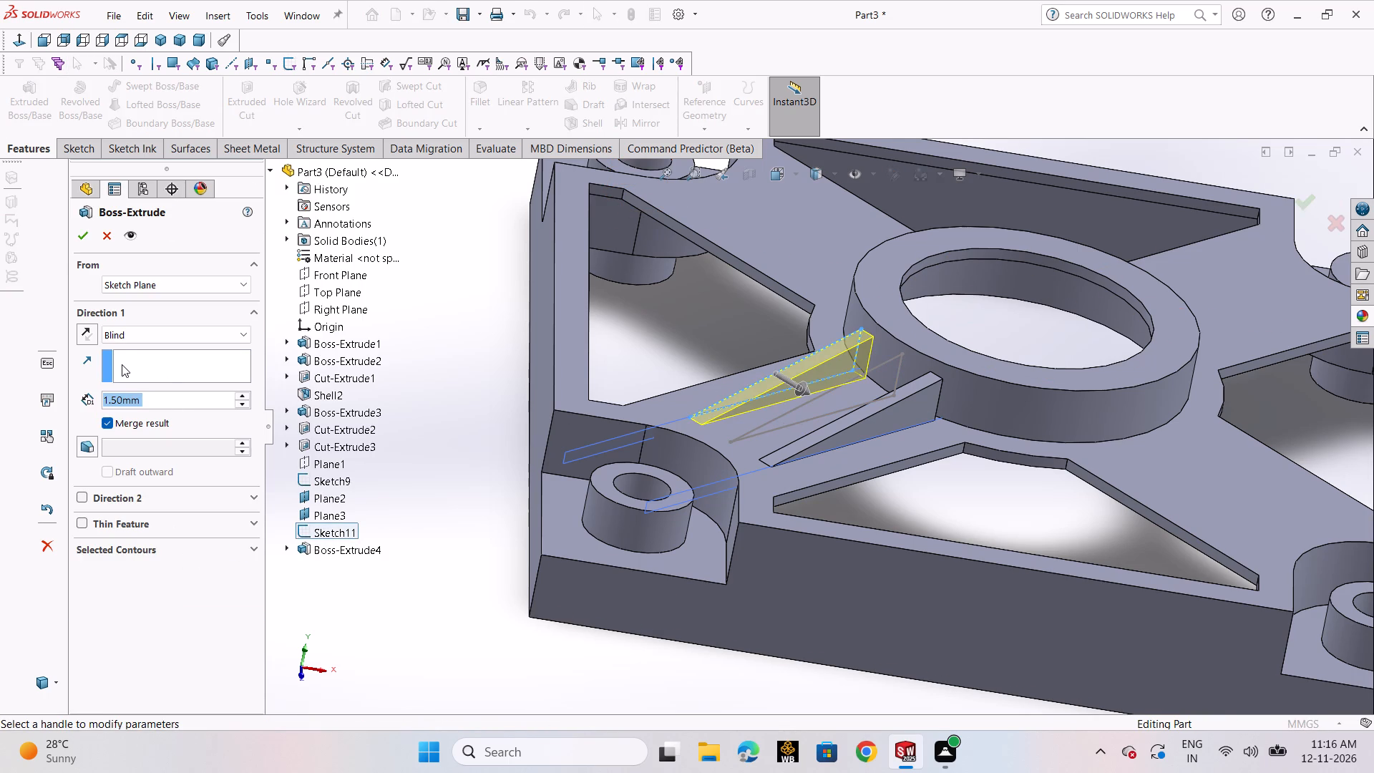
pyautogui.click(80, 237)
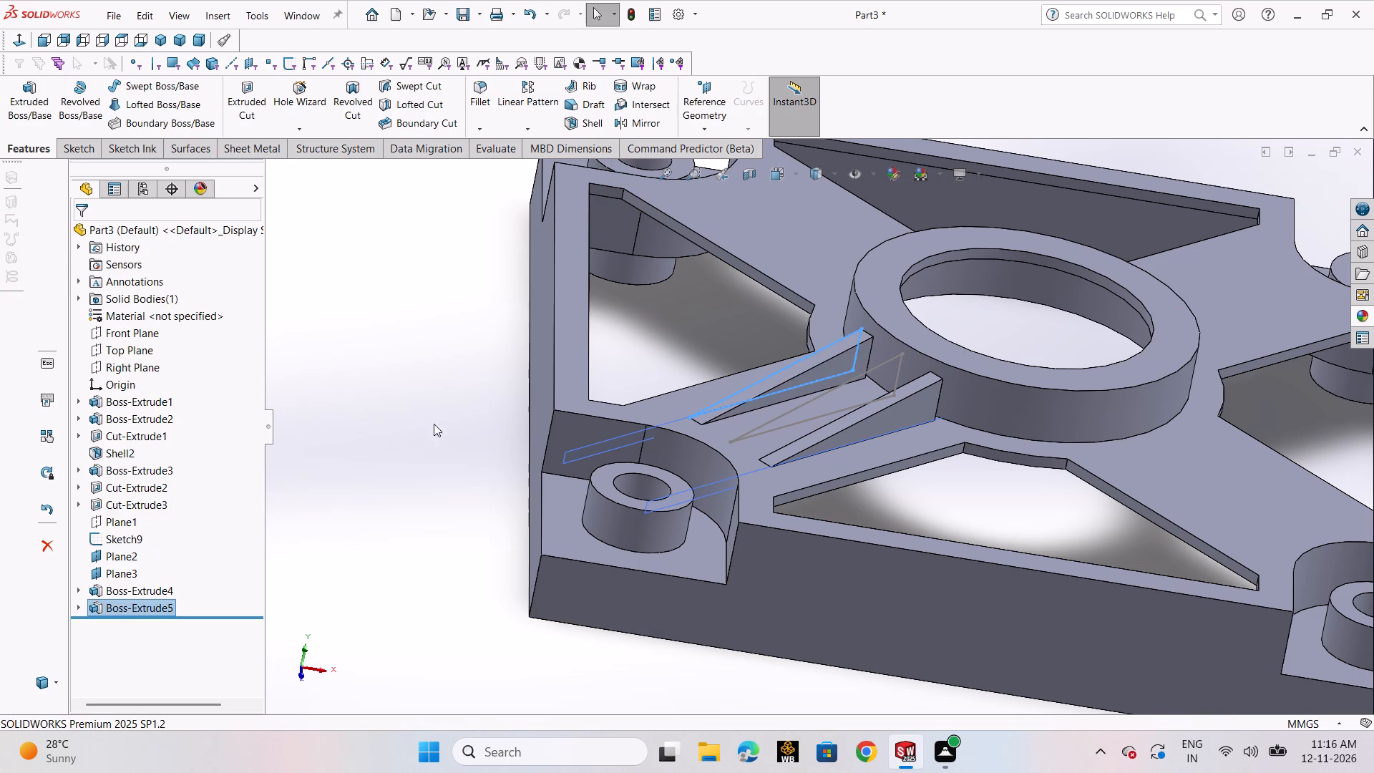
pyautogui.click(437, 415)
# Check the spacing between the facing inner sides of the two triangular ribs with a trial dimension, then discard it.
pyautogui.click(97, 148)
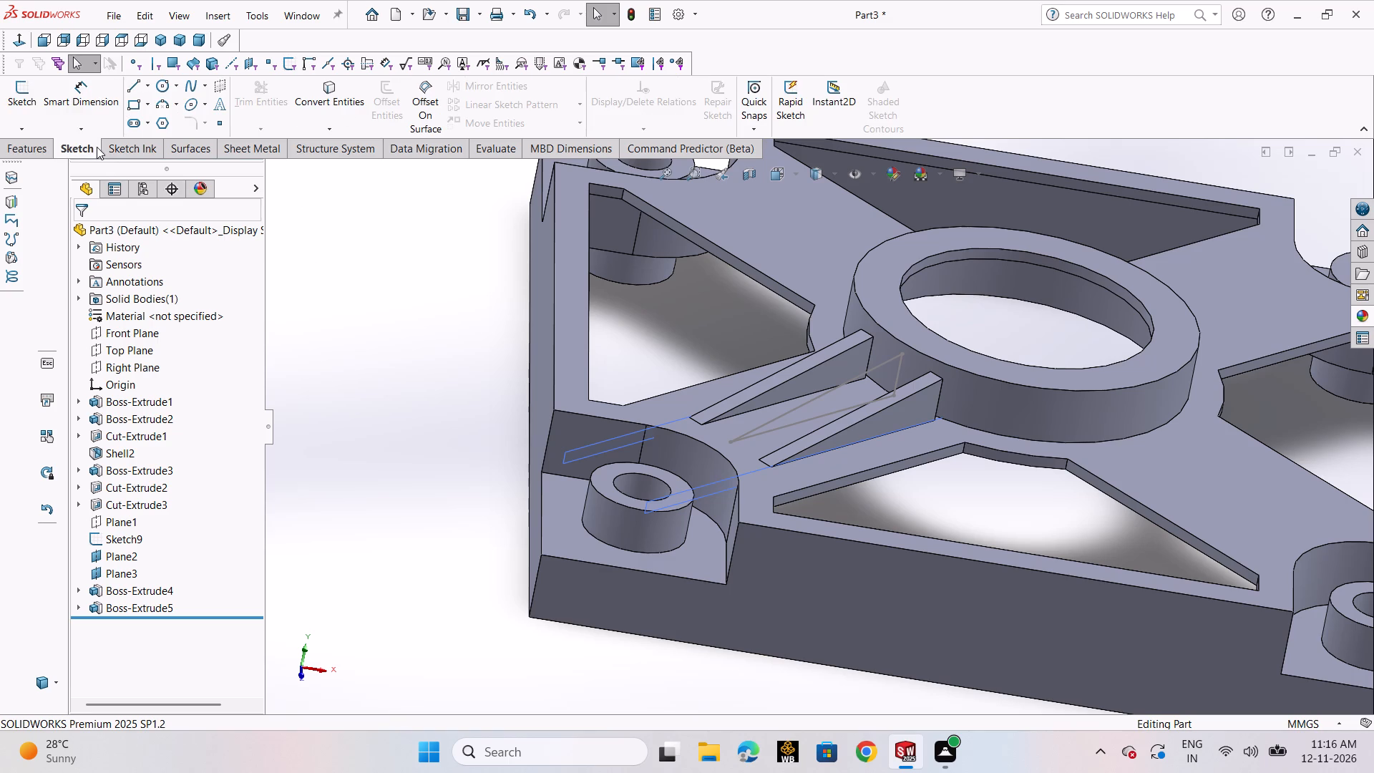
pyautogui.click(93, 105)
pyautogui.scroll(-3, 769, 409)
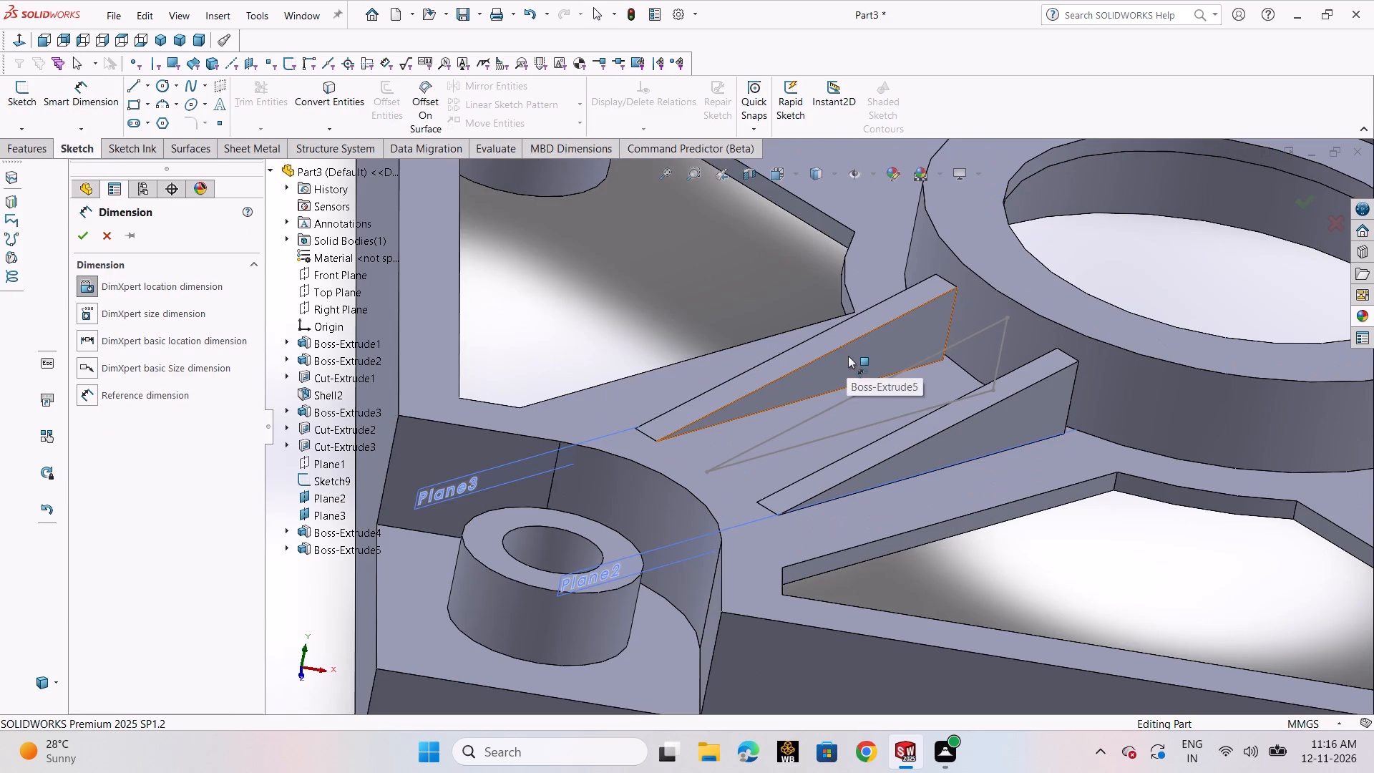
pyautogui.click(848, 356)
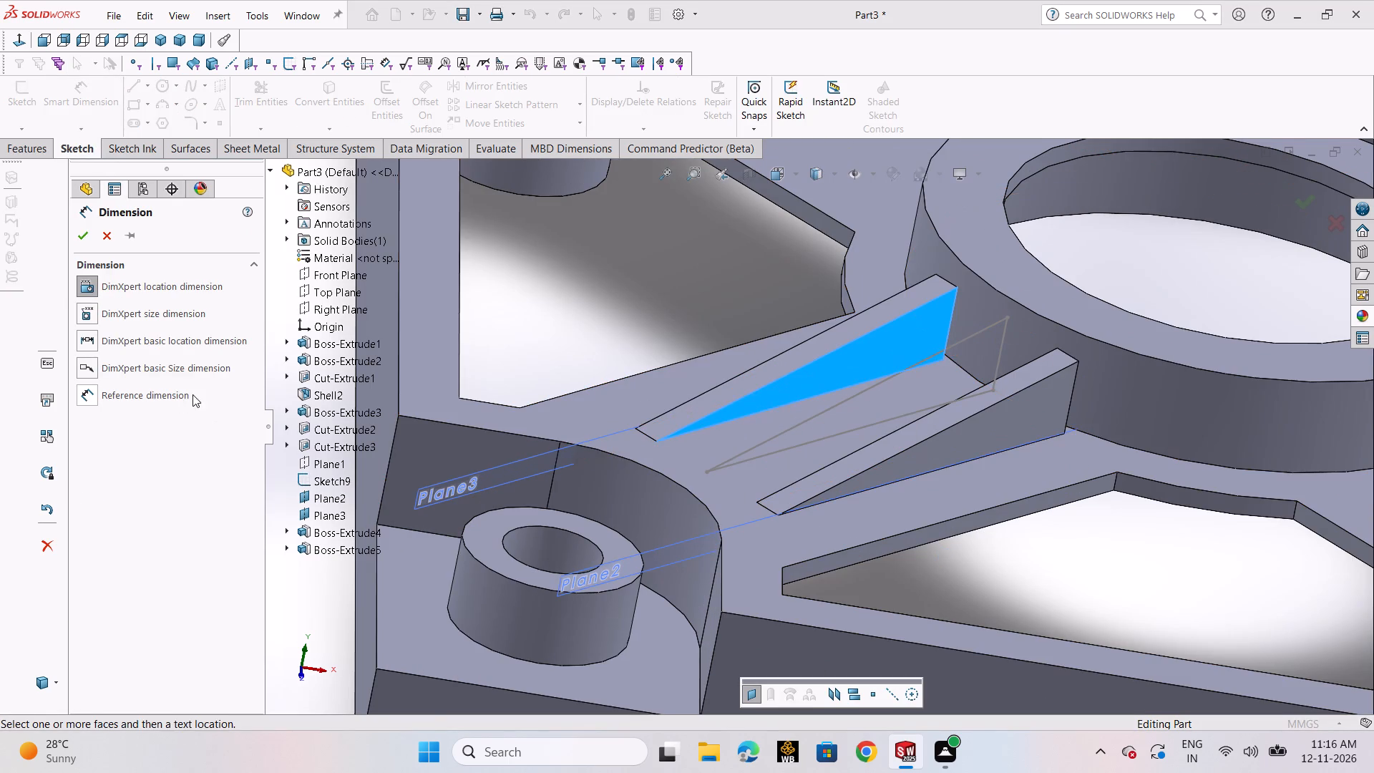
pyautogui.scroll(1, 908, 490)
pyautogui.moveTo(905, 513); pyautogui.dragTo(976, 668, button='middle')
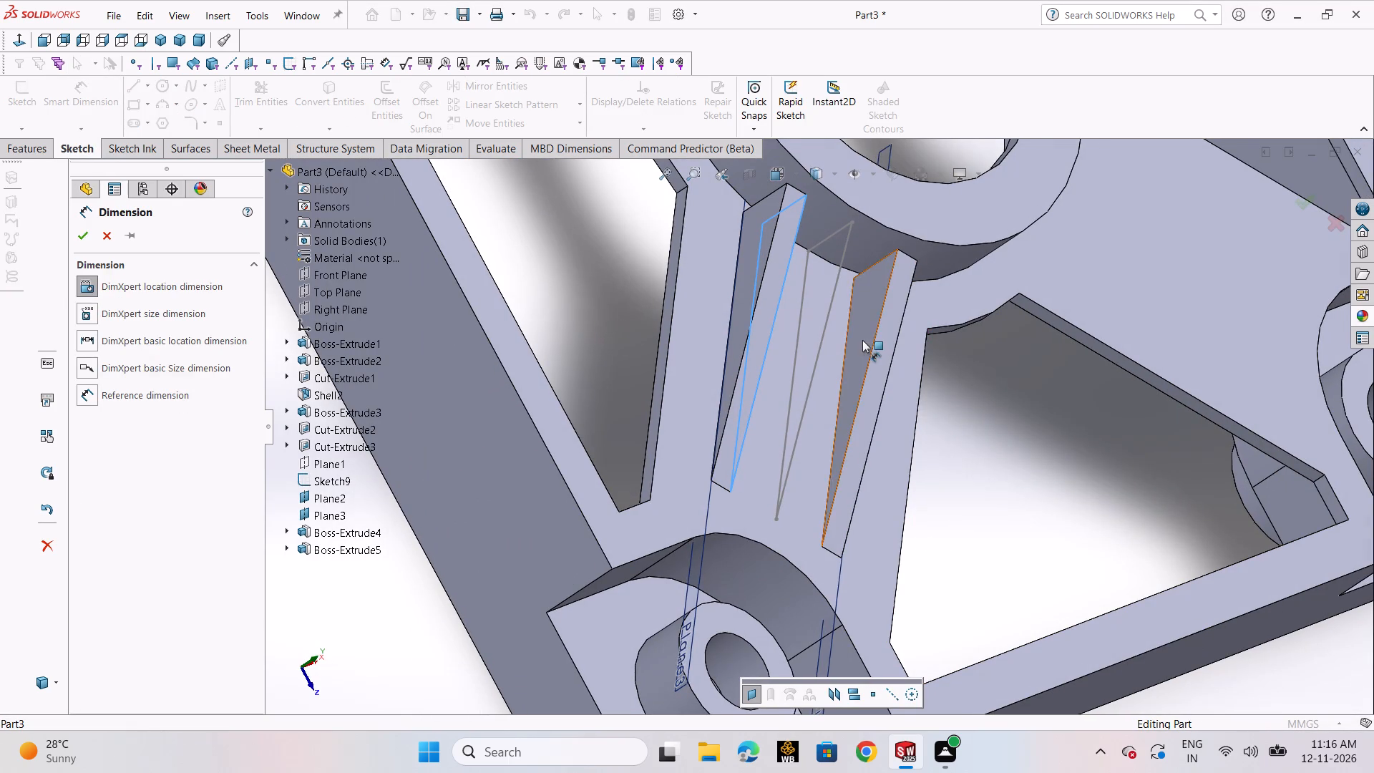
pyautogui.click(877, 313)
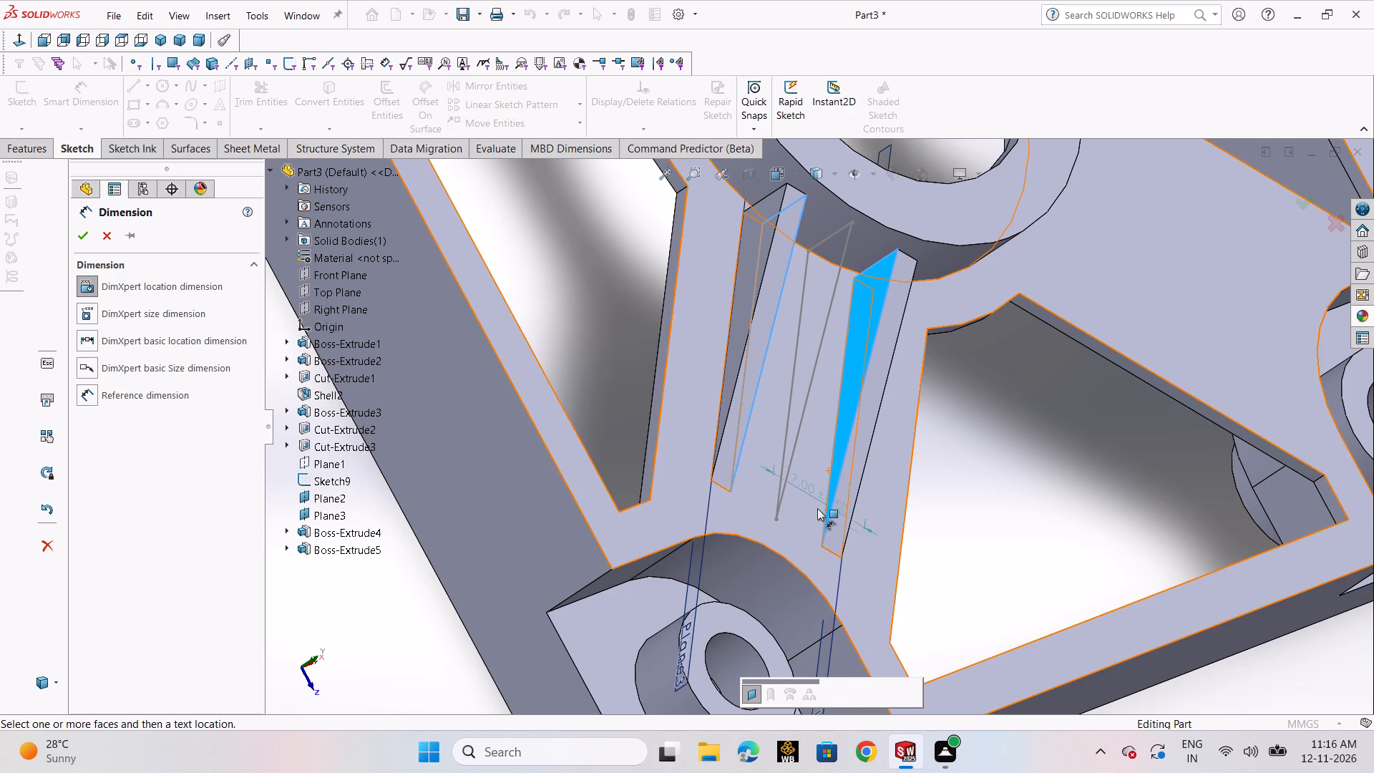
pyautogui.moveTo(763, 584); pyautogui.dragTo(717, 575, button='middle')
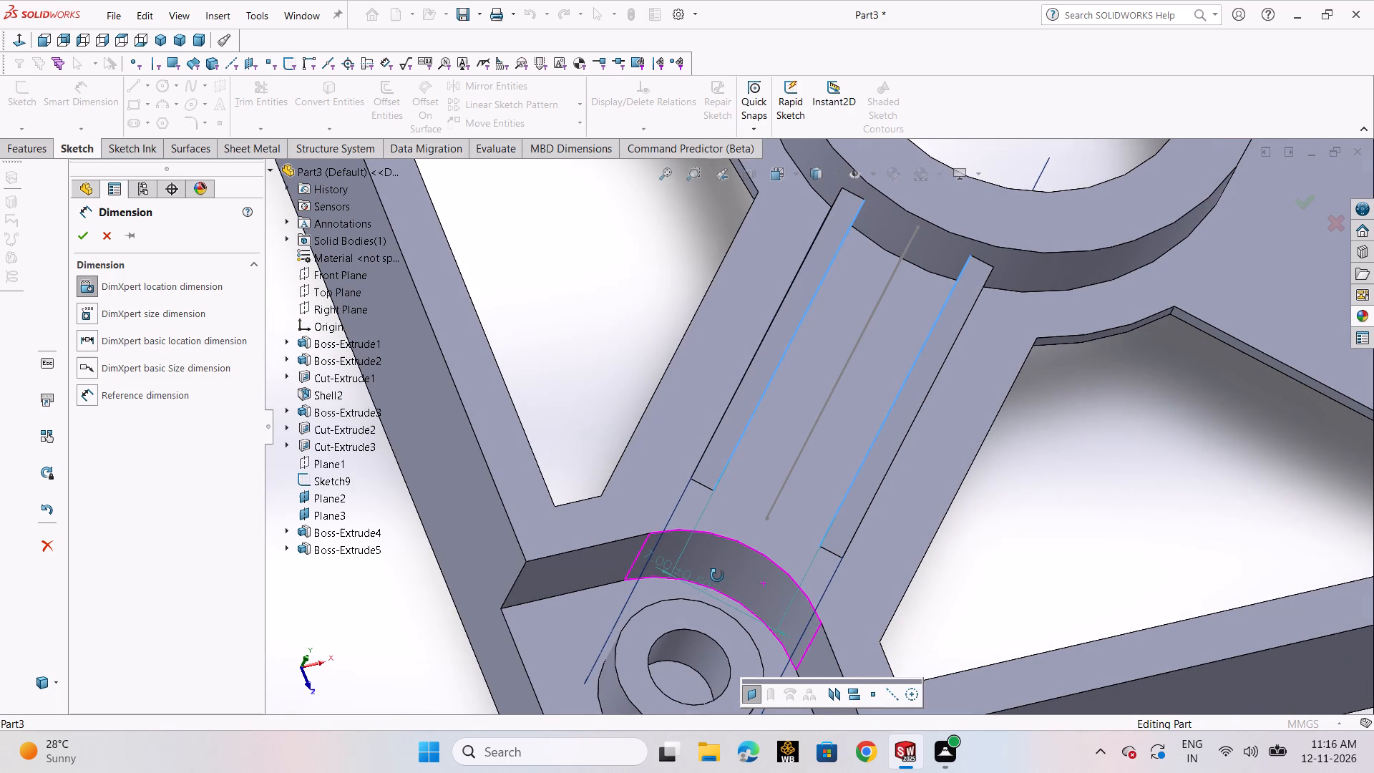
pyautogui.moveTo(717, 575); pyautogui.dragTo(717, 576, button='middle')
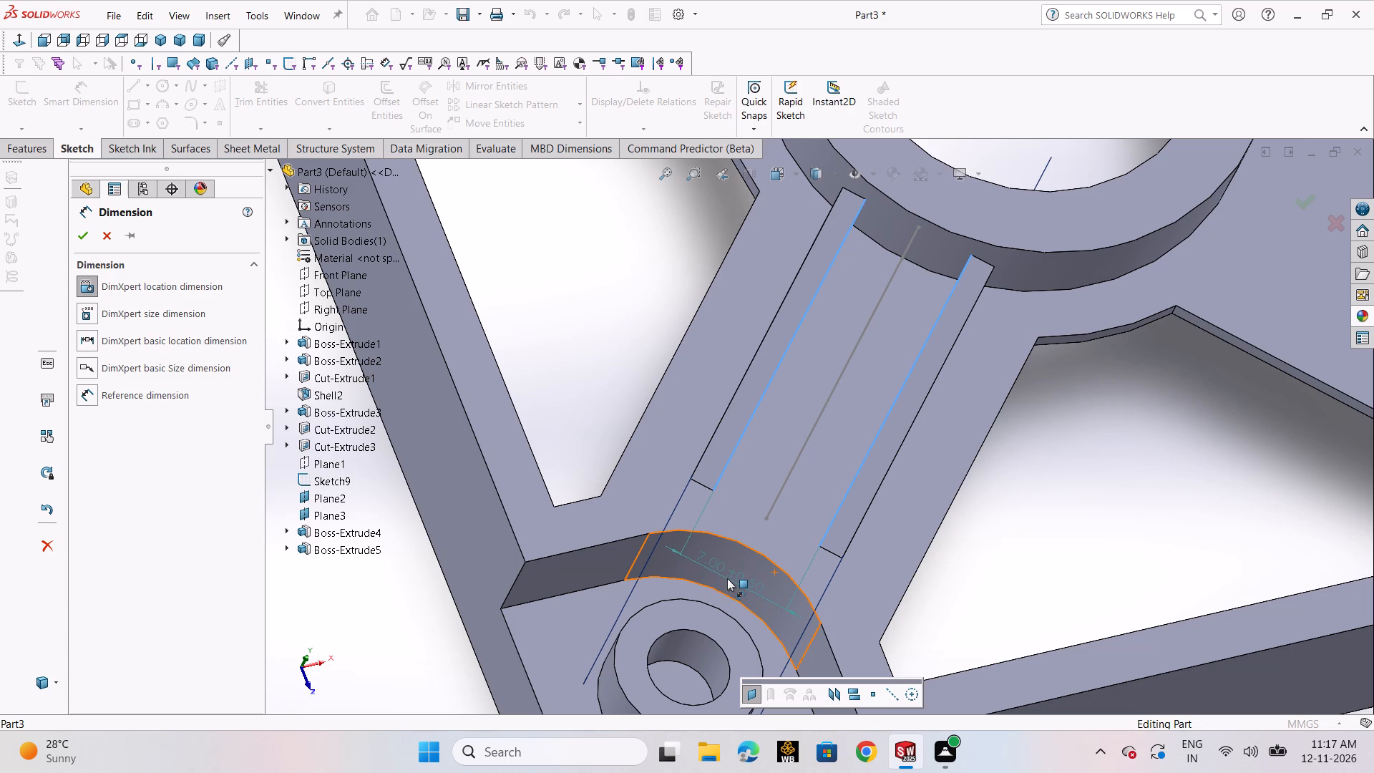
pyautogui.rightClick(727, 578)
pyautogui.press('Escape')
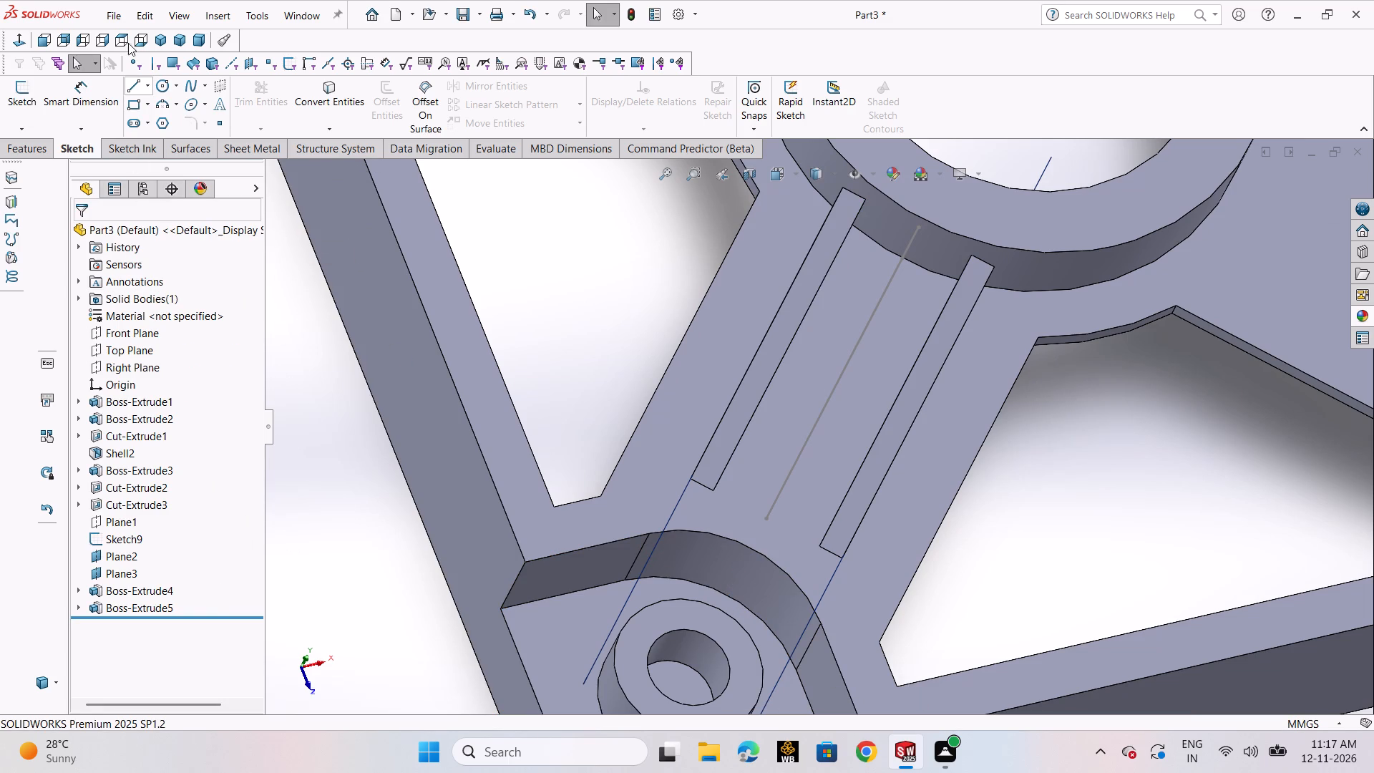
# Edit Boss-Extrude4, the rib on Plane2, reversing its extrusion direction so it grows away from the diagonal plane.
pyautogui.click(155, 590)
pyautogui.click(171, 533)
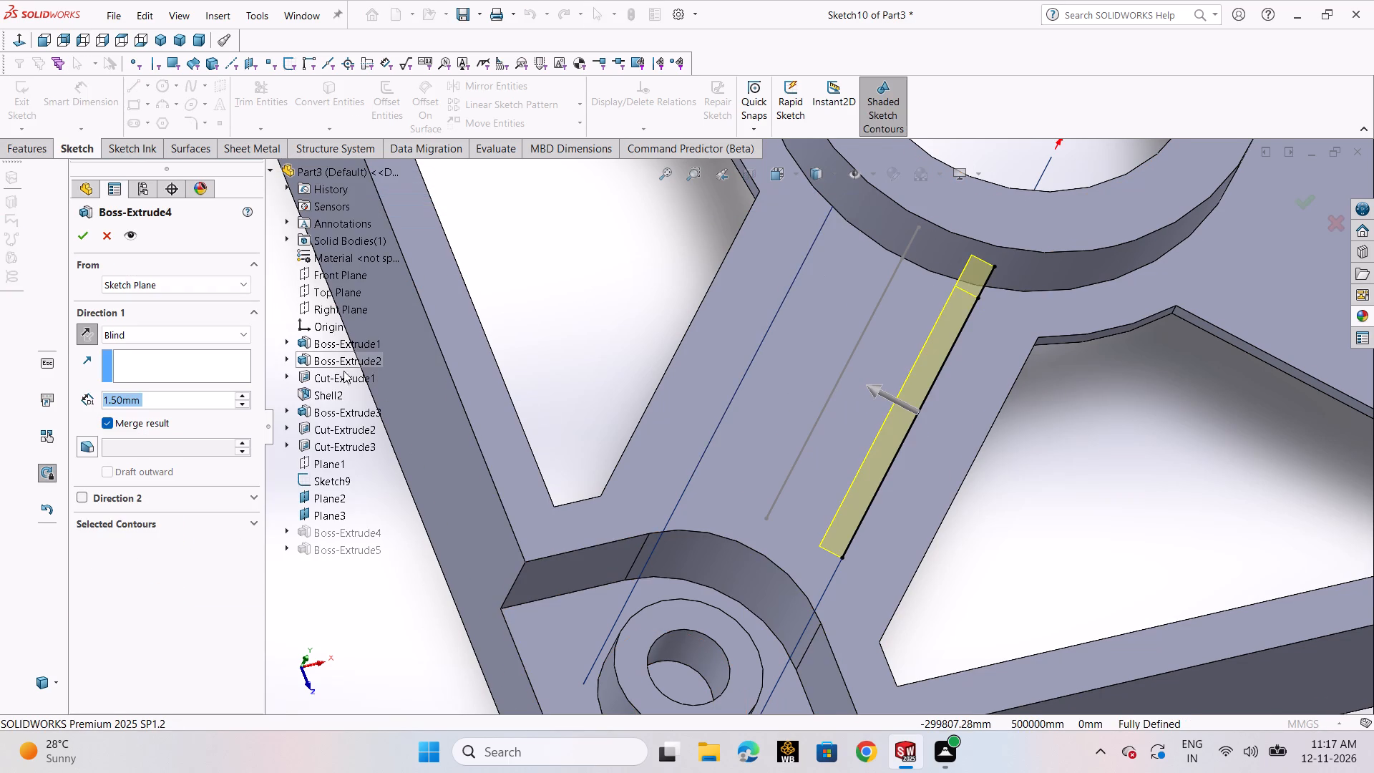
pyautogui.click(77, 331)
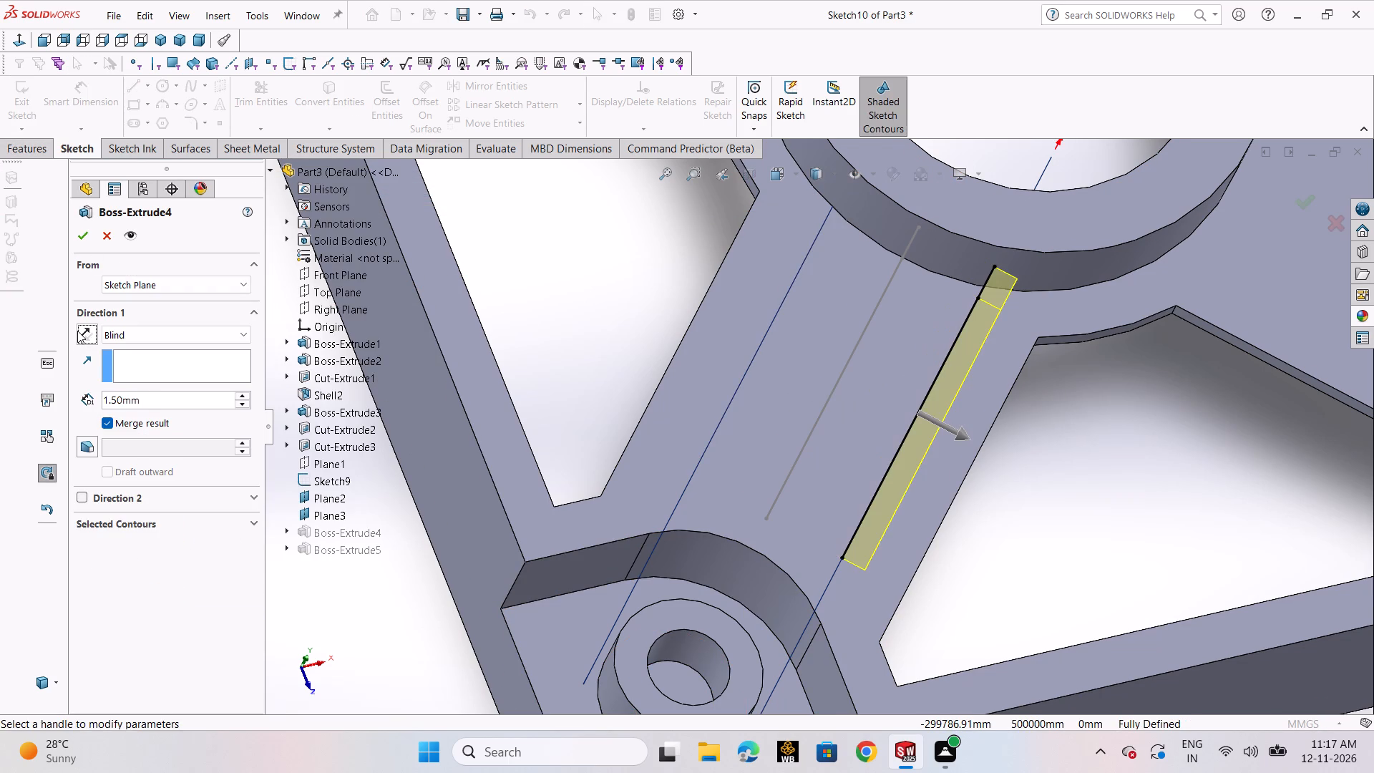
pyautogui.click(84, 237)
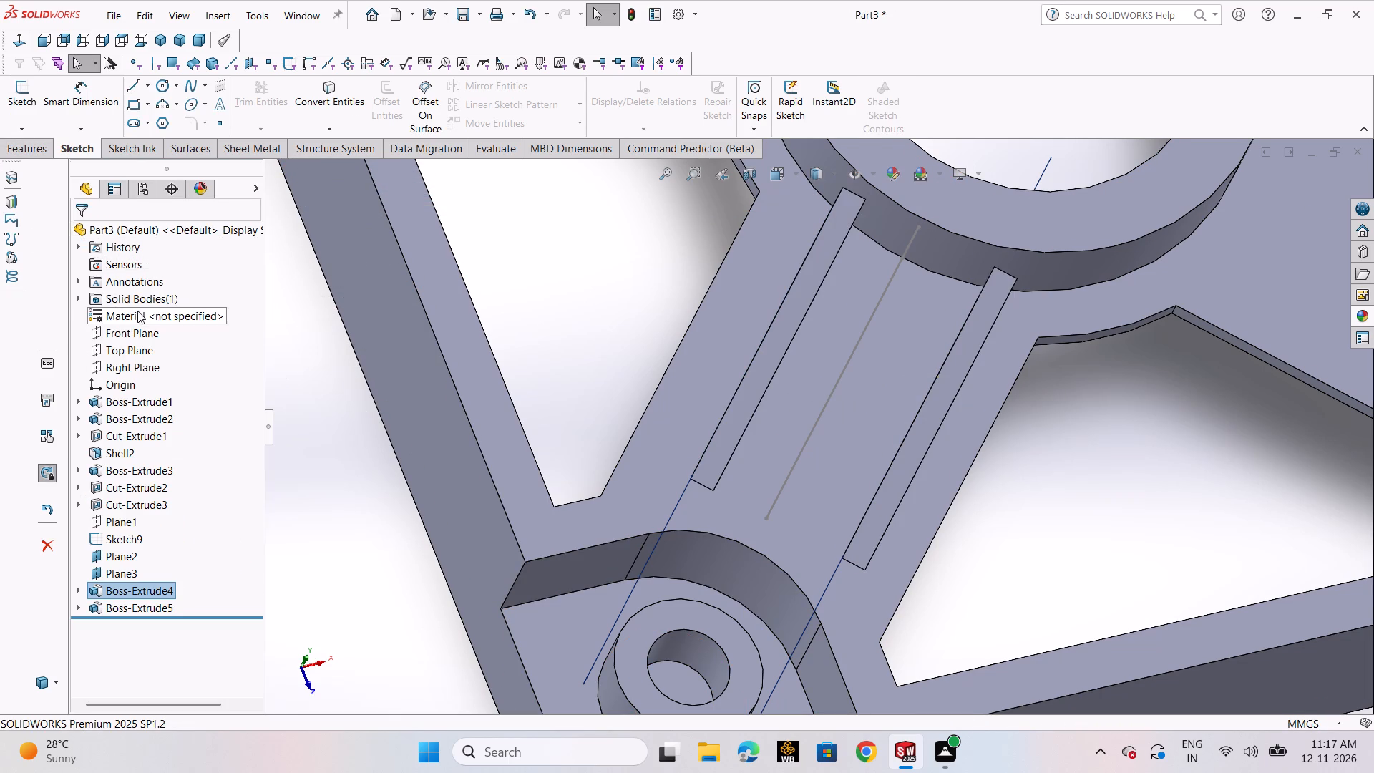
# Edit Boss-Extrude5, the rib on Plane3, reversing its extrusion direction so it grows away from the diagonal plane.
pyautogui.click(133, 608)
pyautogui.click(146, 562)
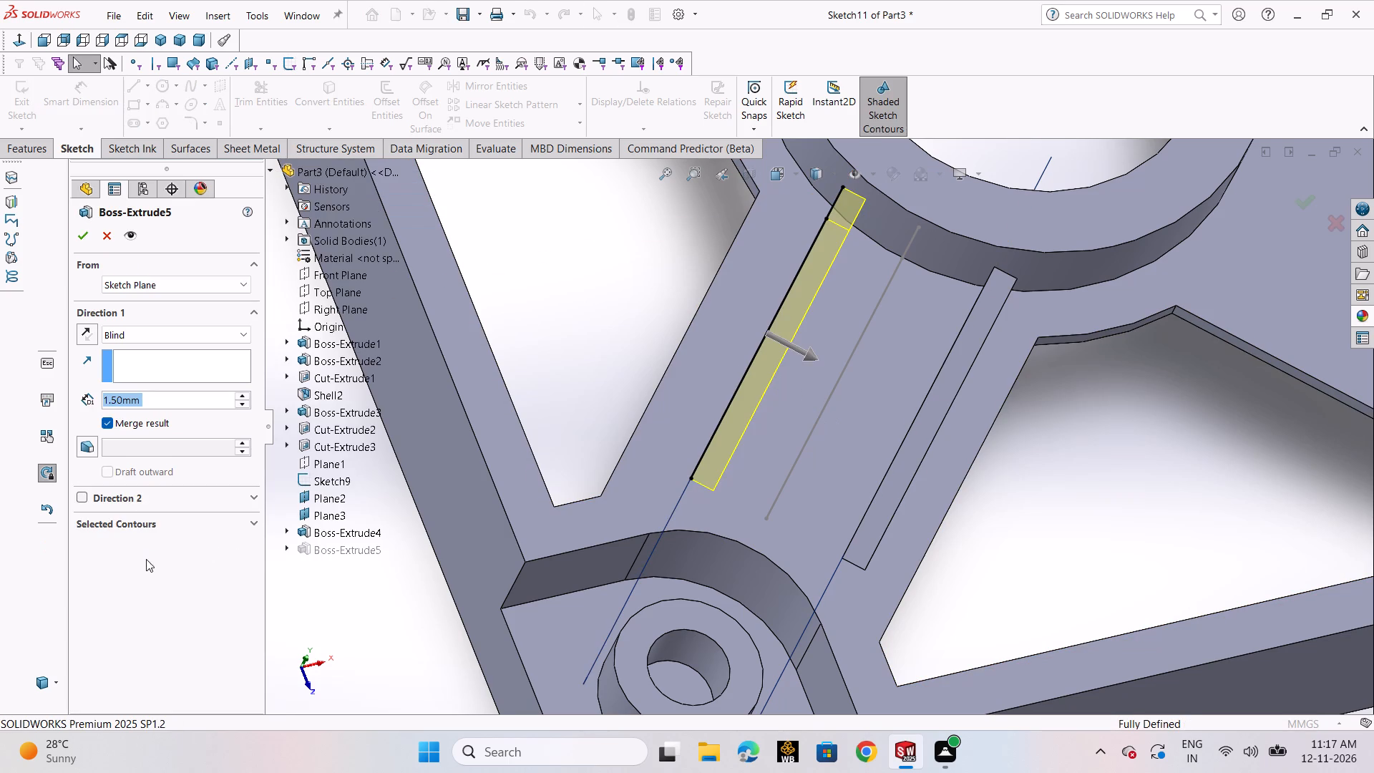
pyautogui.click(90, 336)
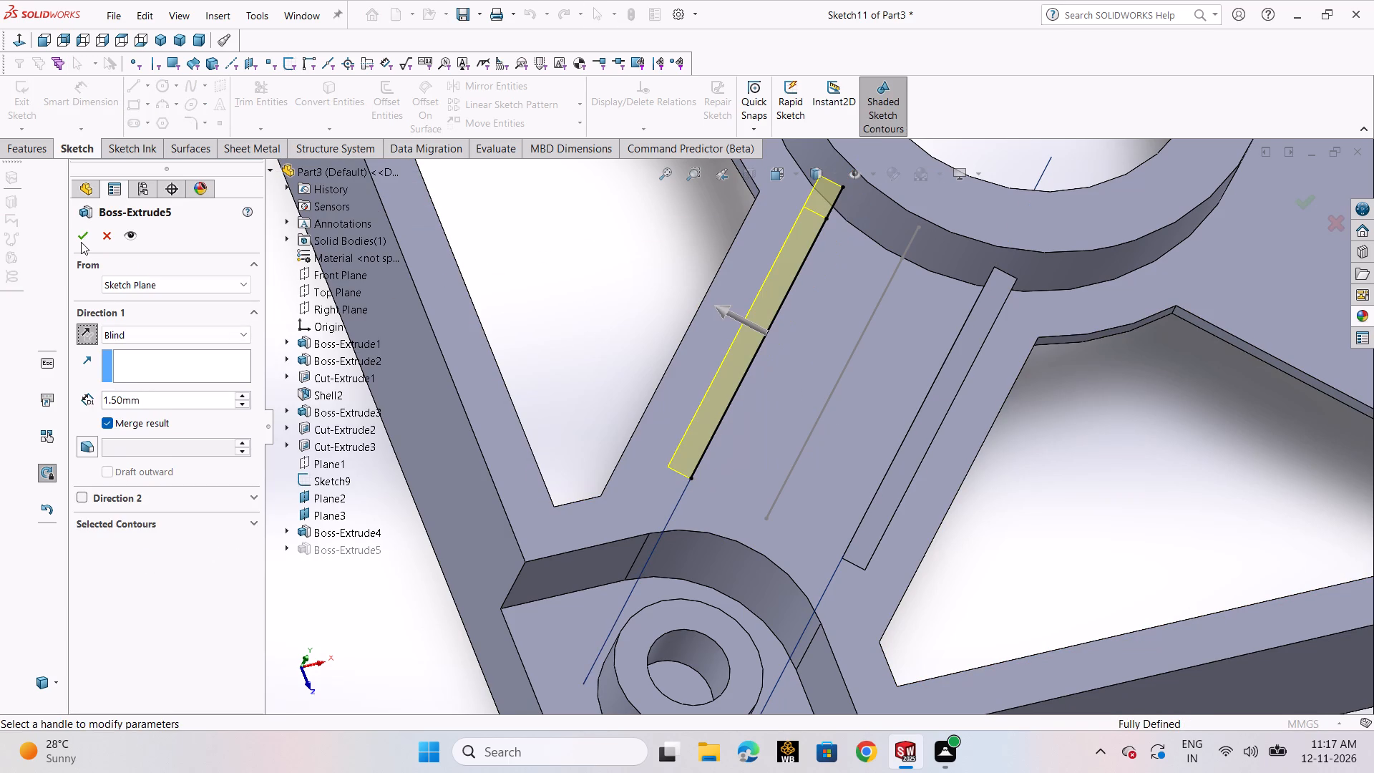
pyautogui.click(81, 242)
# Check the spacing between the facing inner sides of the two triangular ribs with a trial dimension, then discard it.
pyautogui.click(77, 93)
pyautogui.scroll(-1, 764, 374)
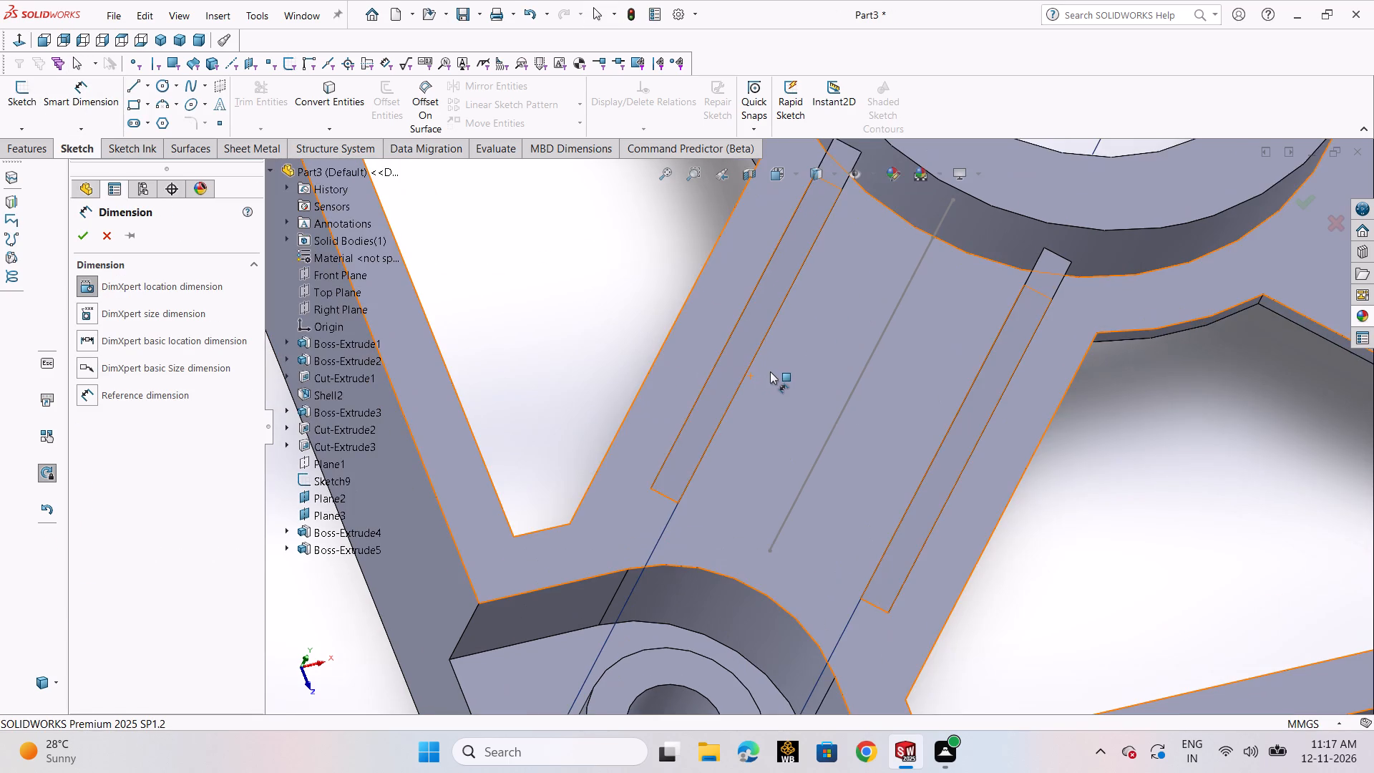
pyautogui.moveTo(759, 358); pyautogui.dragTo(717, 299, button='middle')
pyautogui.click(764, 326)
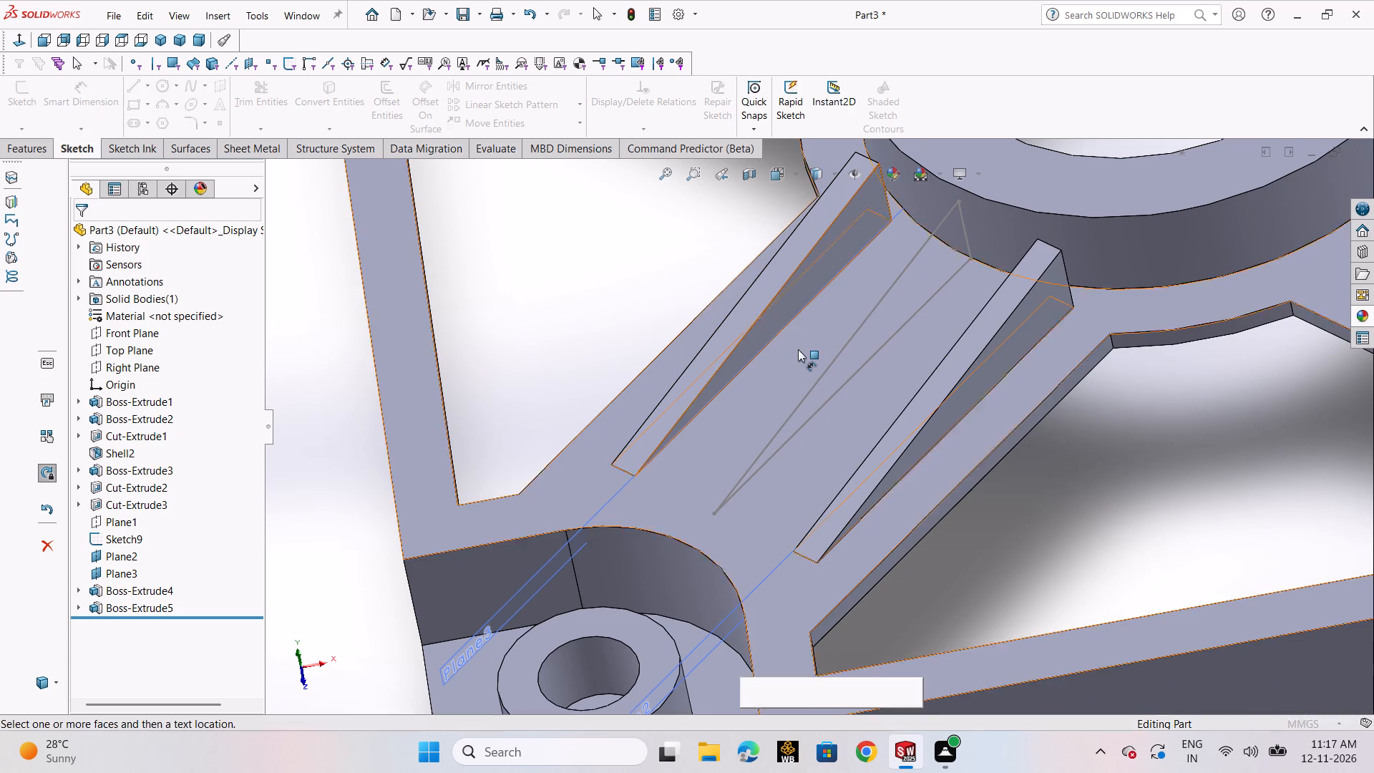
pyautogui.moveTo(800, 351); pyautogui.dragTo(906, 432, button='middle')
pyautogui.click(937, 341)
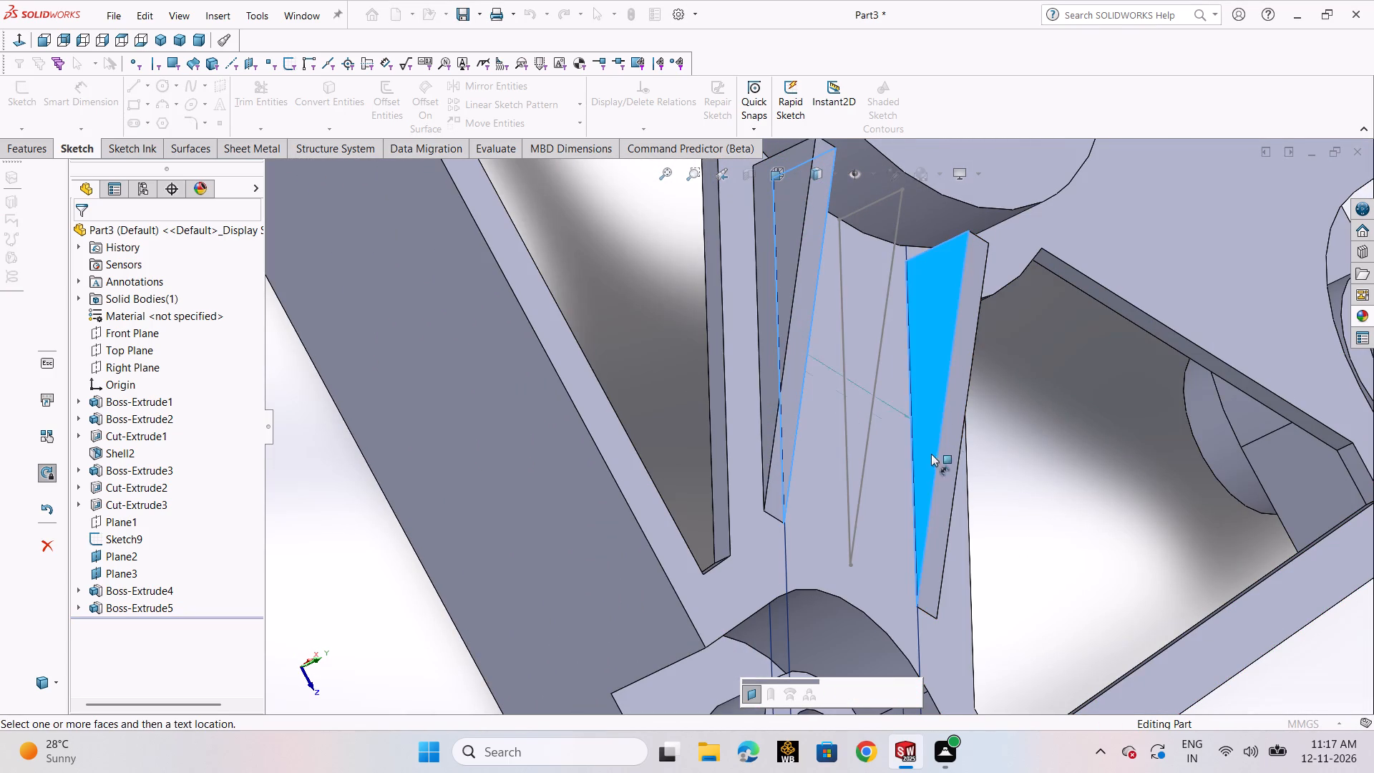
pyautogui.moveTo(854, 574); pyautogui.dragTo(784, 624, button='middle')
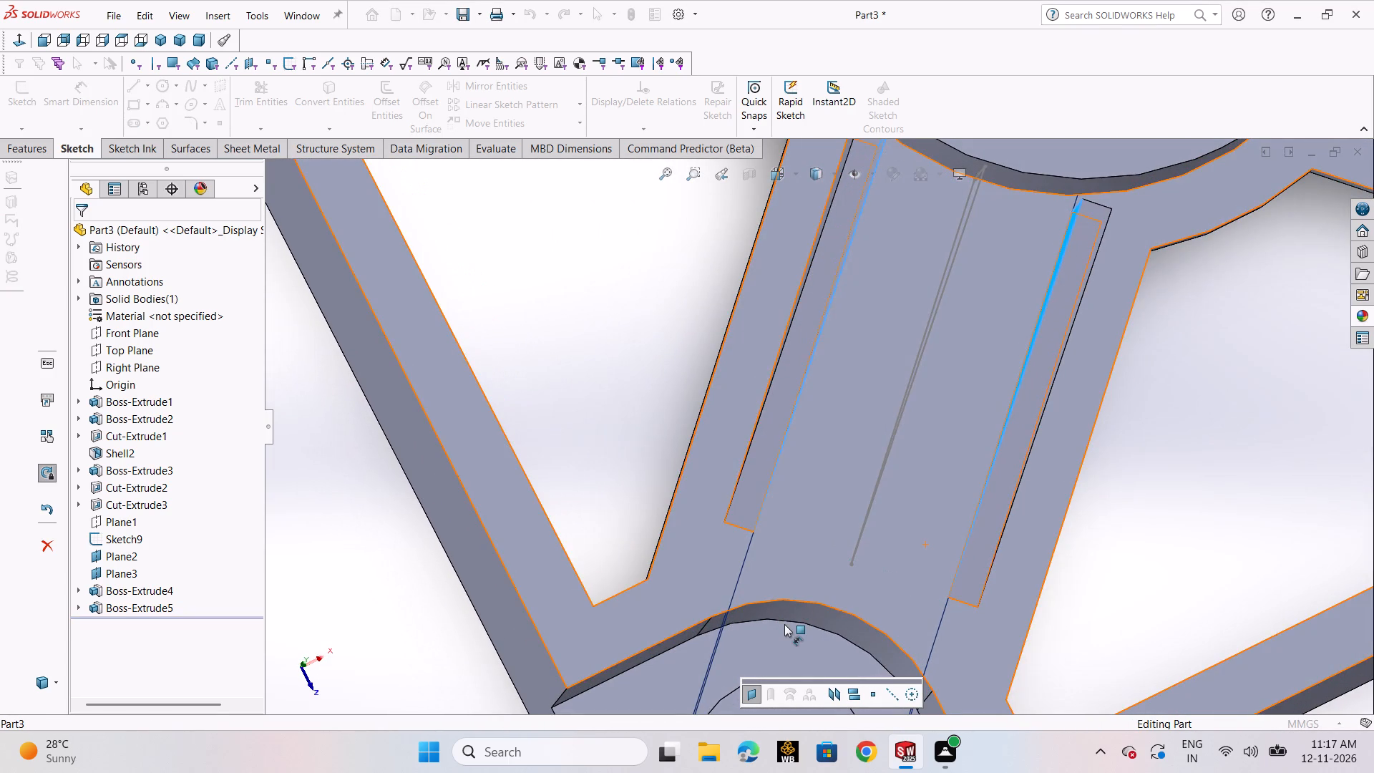
pyautogui.press('Escape')
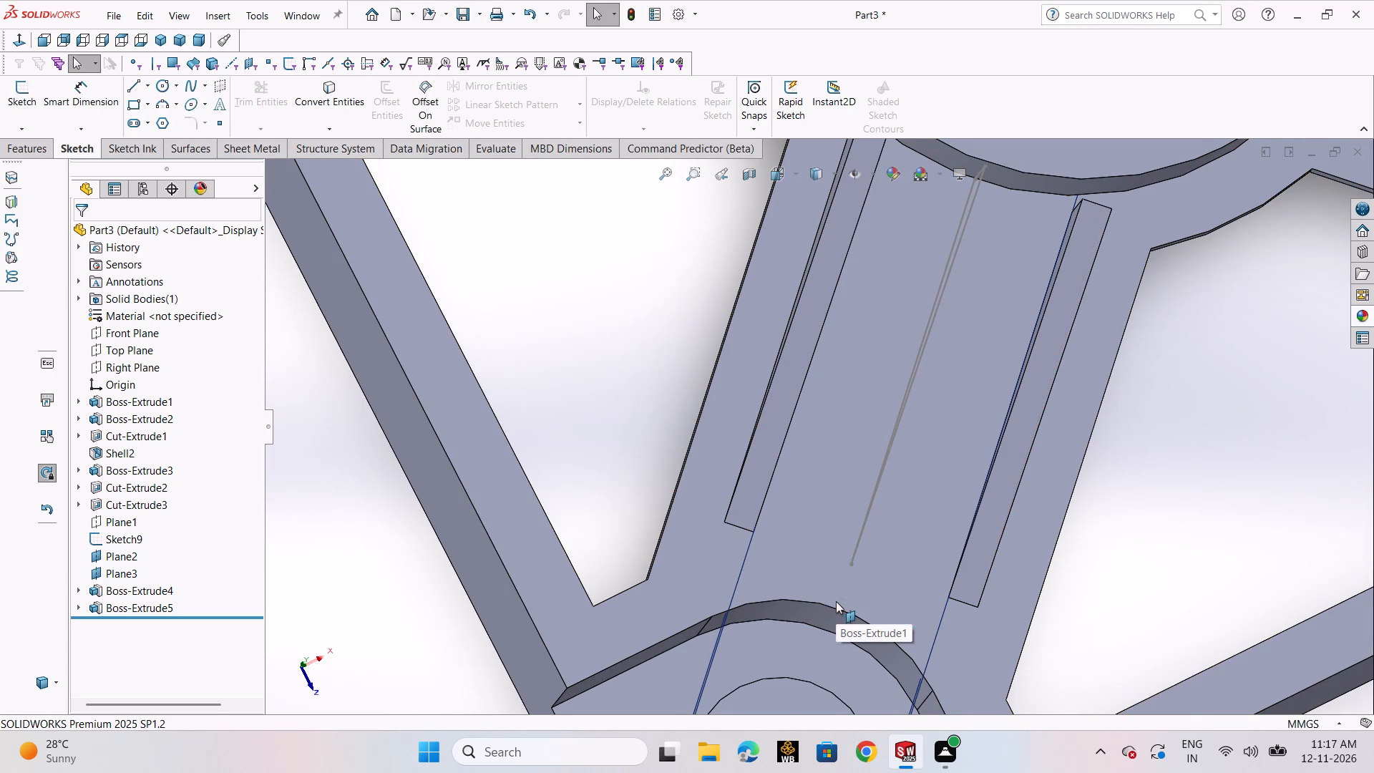
# Hide Sketch9, Plane2 and Plane3 in the part.
pyautogui.scroll(5, 882, 416)
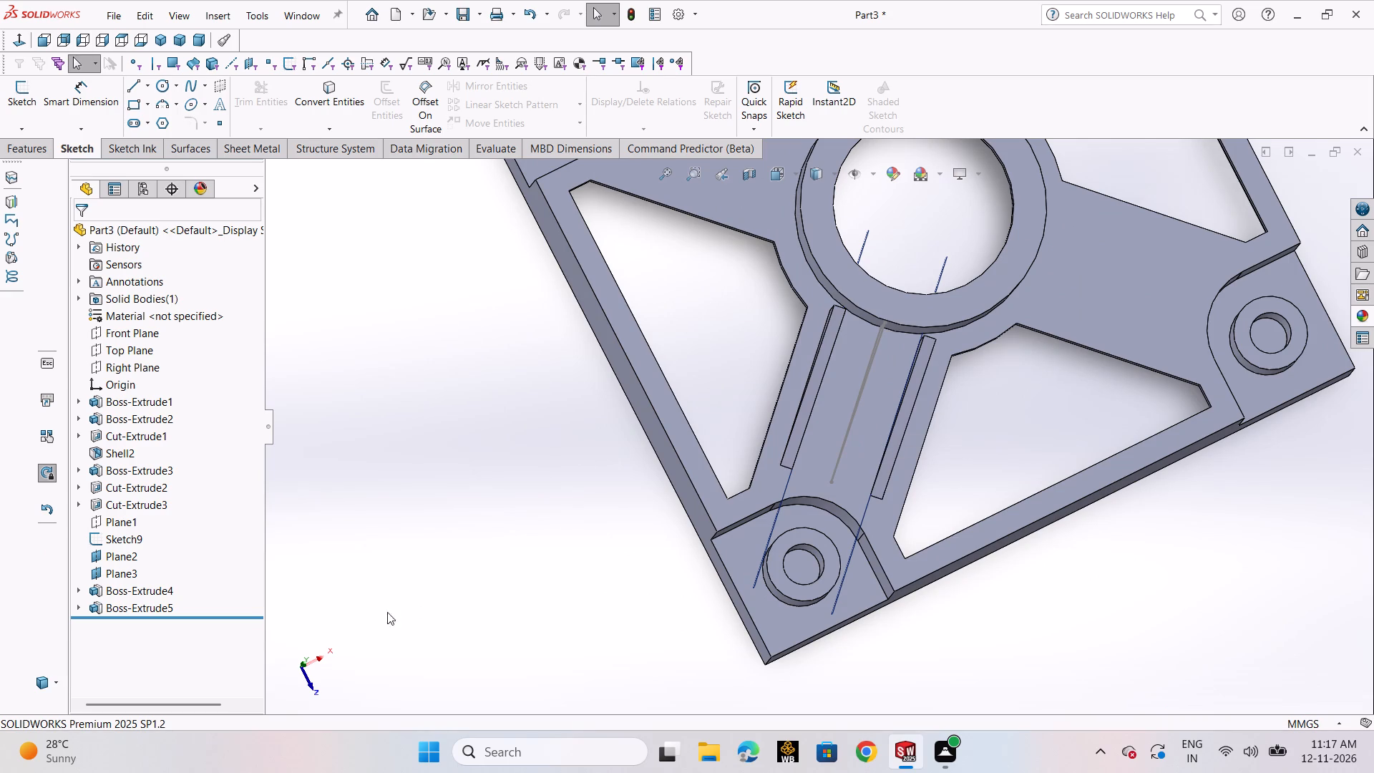
pyautogui.click(116, 573)
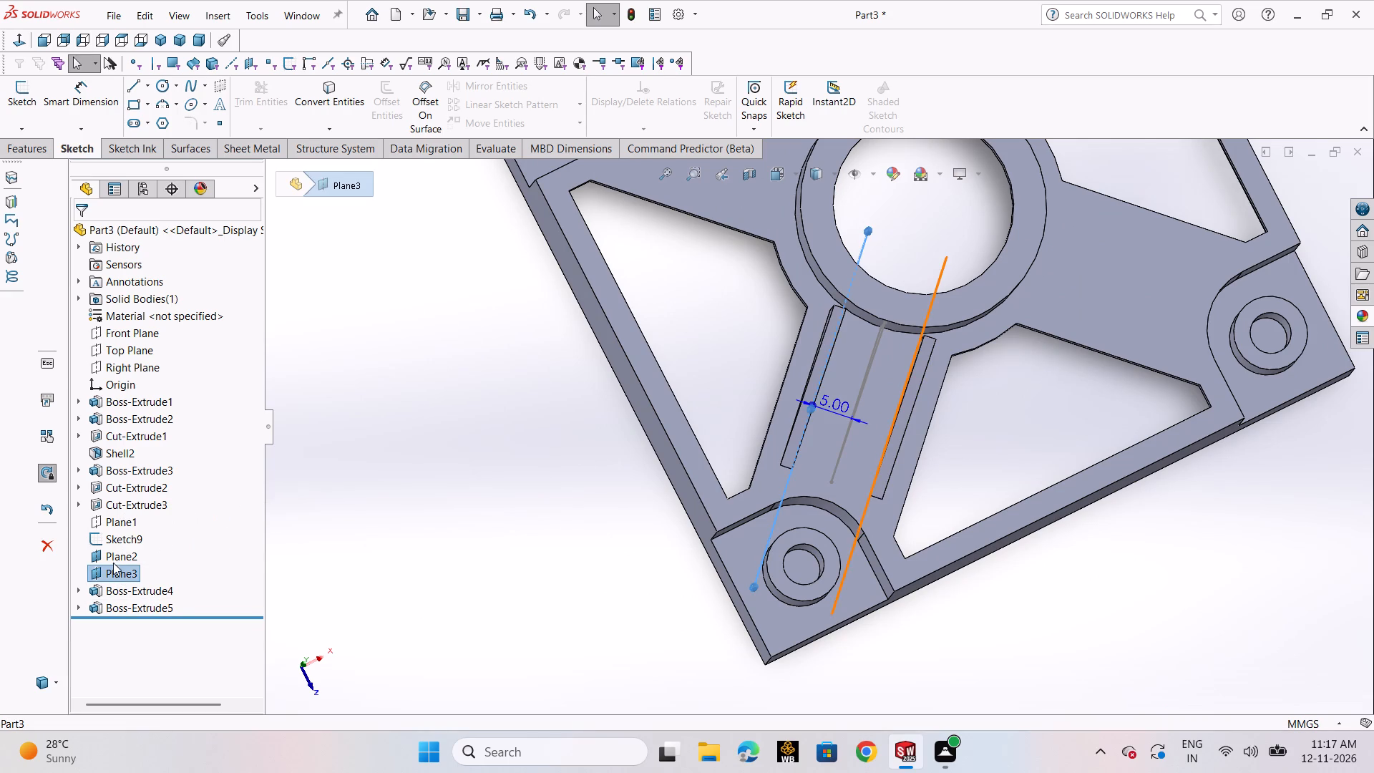
pyautogui.keyDown('ctrl'); pyautogui.click(115, 555); pyautogui.keyUp('ctrl')
pyautogui.keyDown('ctrl'); pyautogui.click(116, 543); pyautogui.keyUp('ctrl')
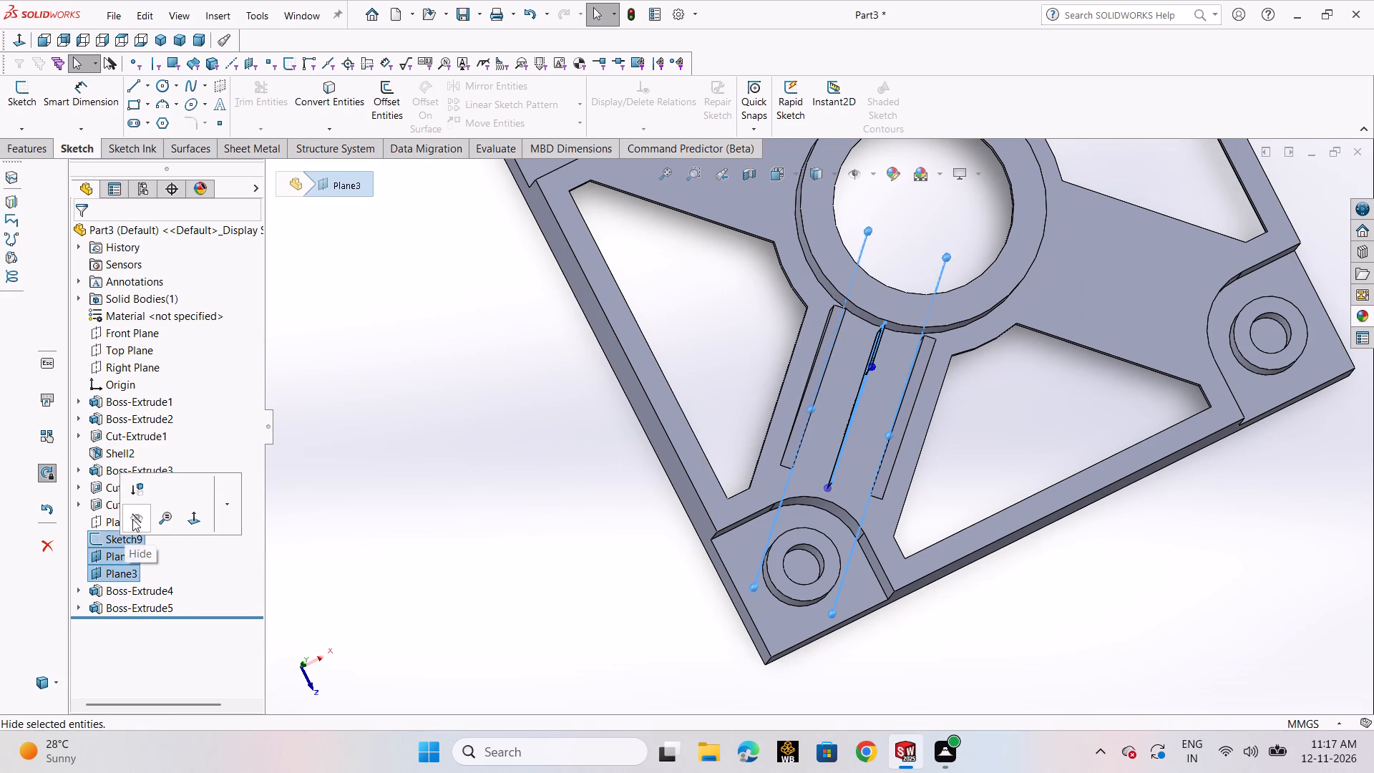
pyautogui.click(132, 519)
pyautogui.click(406, 500)
# Start a circular pattern of ribs Boss-Extrude5 and Boss-Extrude4 around the central ring's outer circular edge, with 4 instances.
pyautogui.scroll(2, 1061, 443)
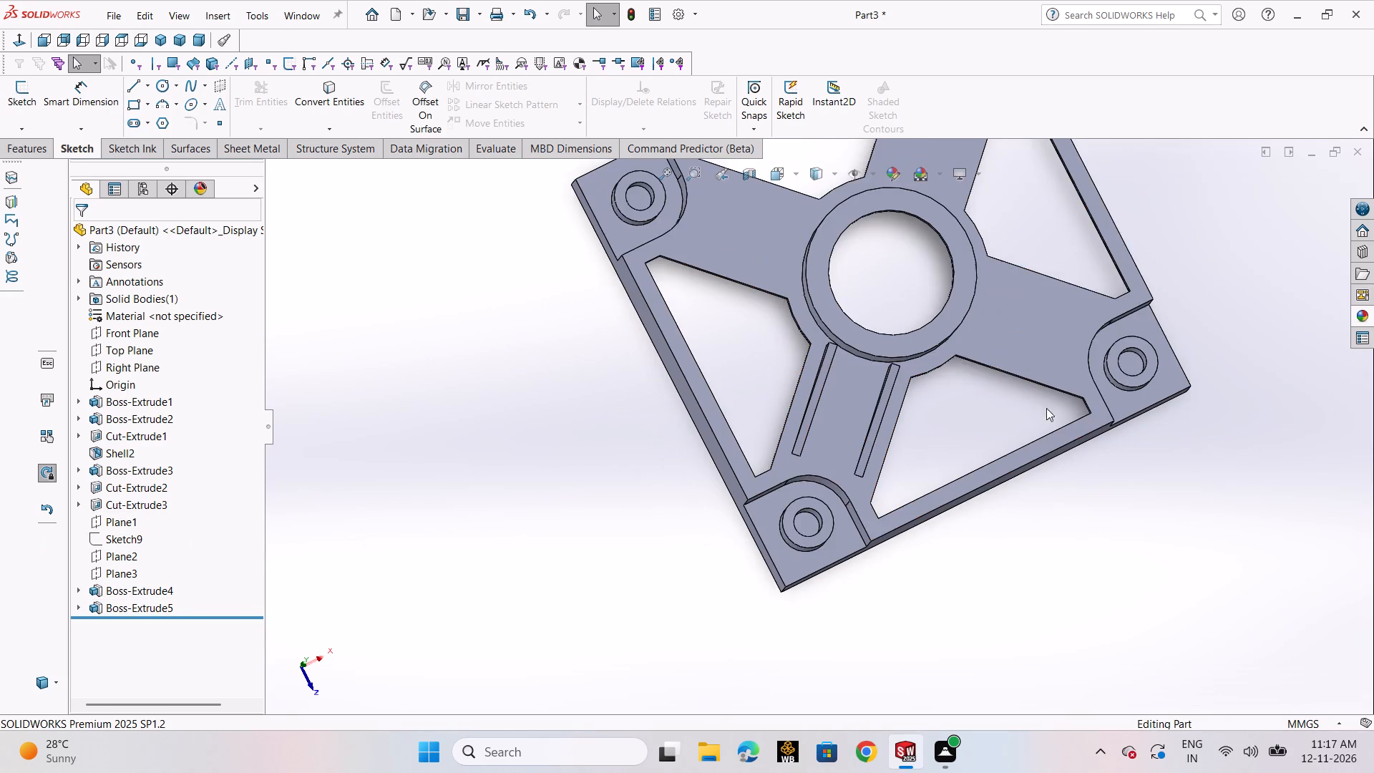
pyautogui.scroll(2, 1043, 402)
pyautogui.click(36, 150)
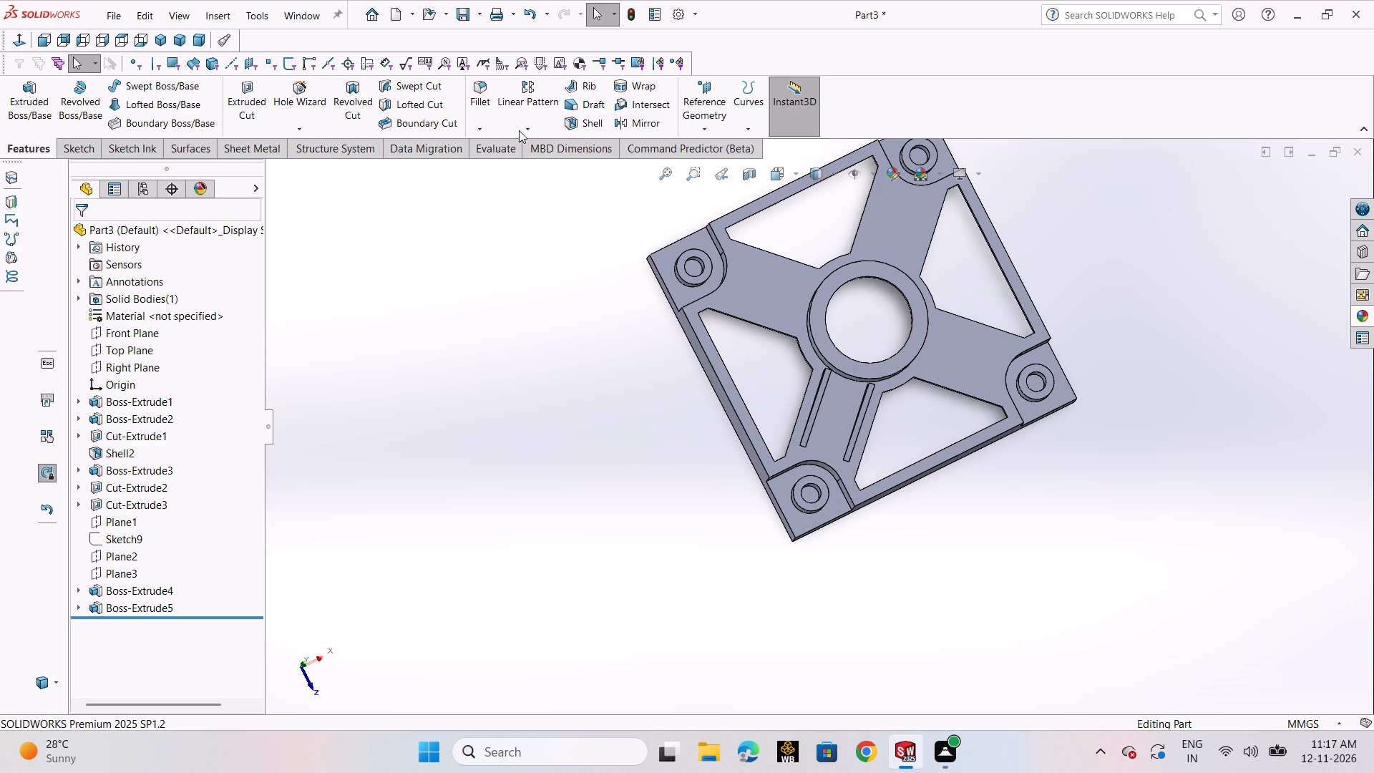
pyautogui.click(547, 126)
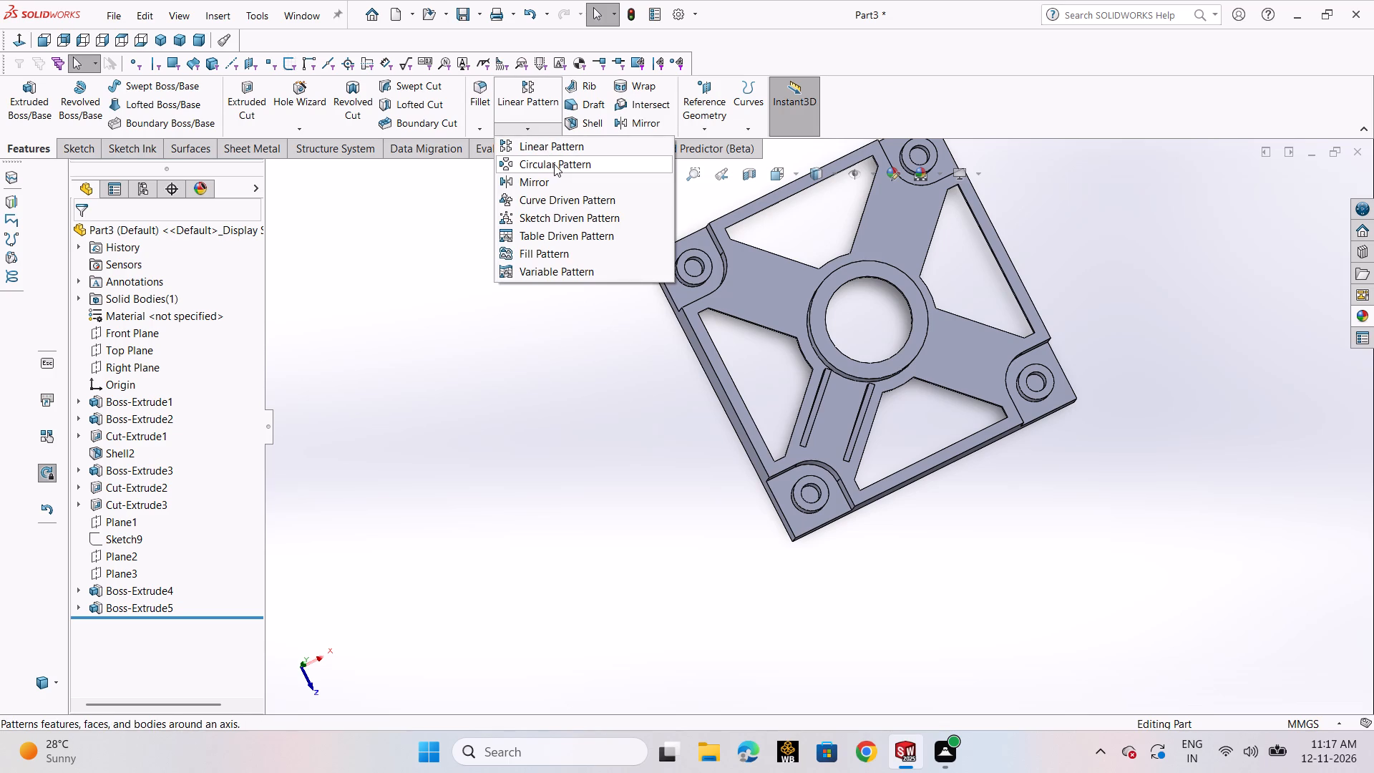
pyautogui.click(554, 164)
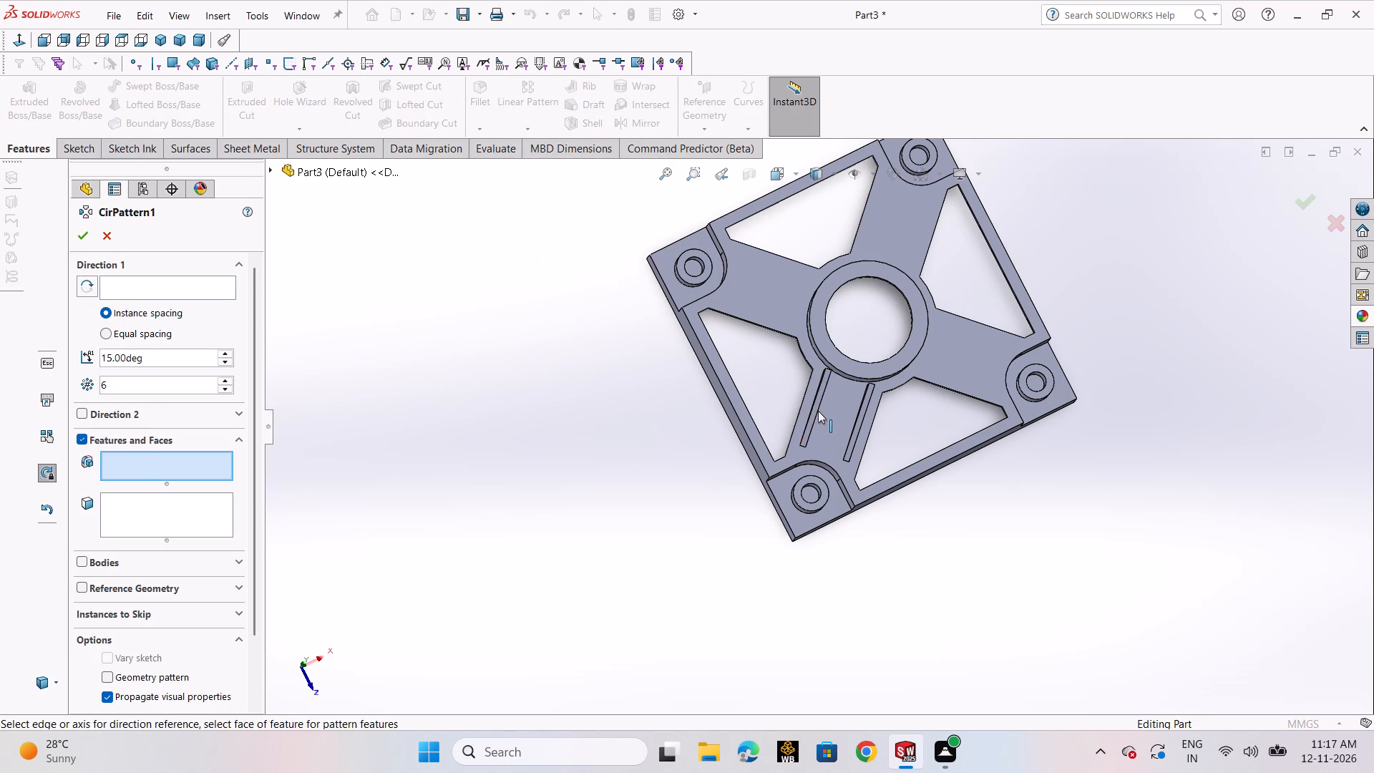
pyautogui.scroll(-3, 821, 409)
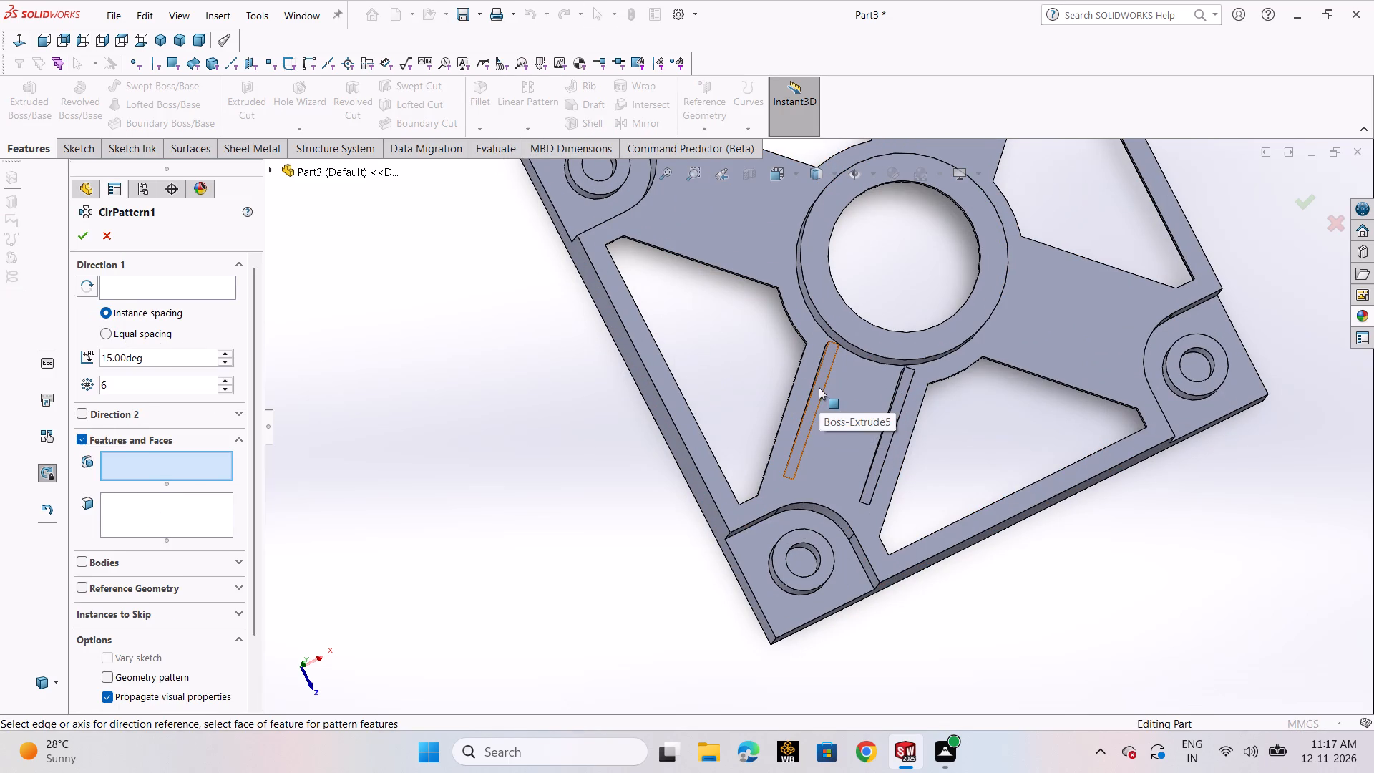
pyautogui.click(819, 387)
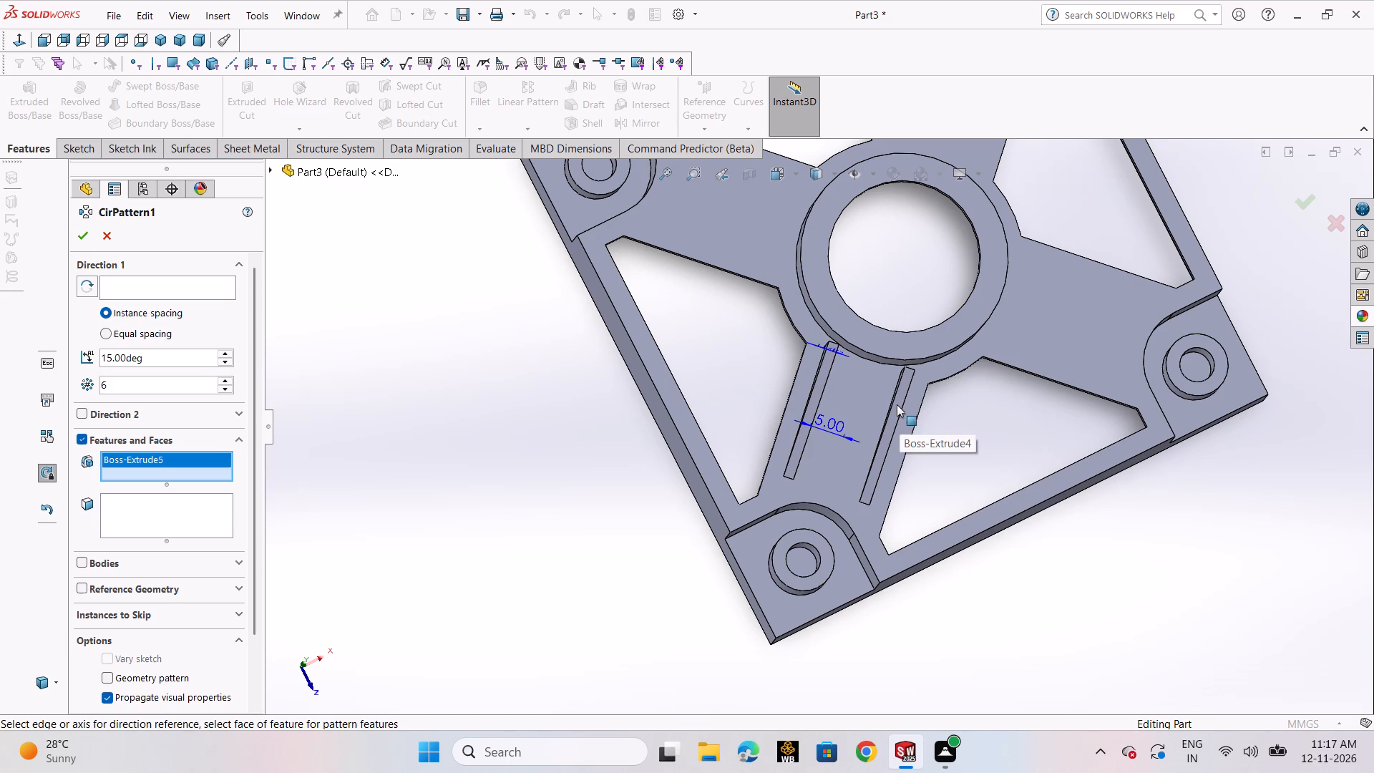
pyautogui.click(897, 403)
pyautogui.scroll(3, 196, 543)
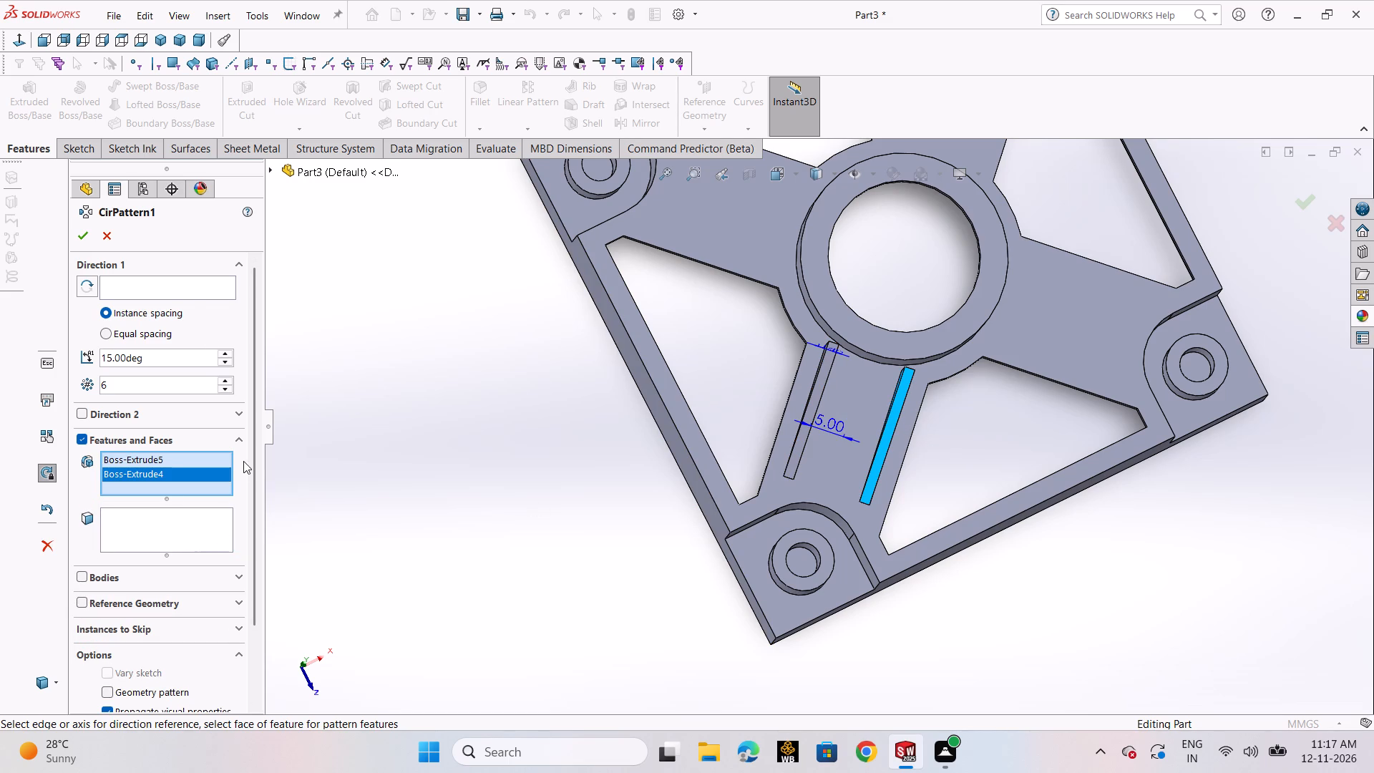
pyautogui.click(182, 289)
pyautogui.scroll(4, 919, 366)
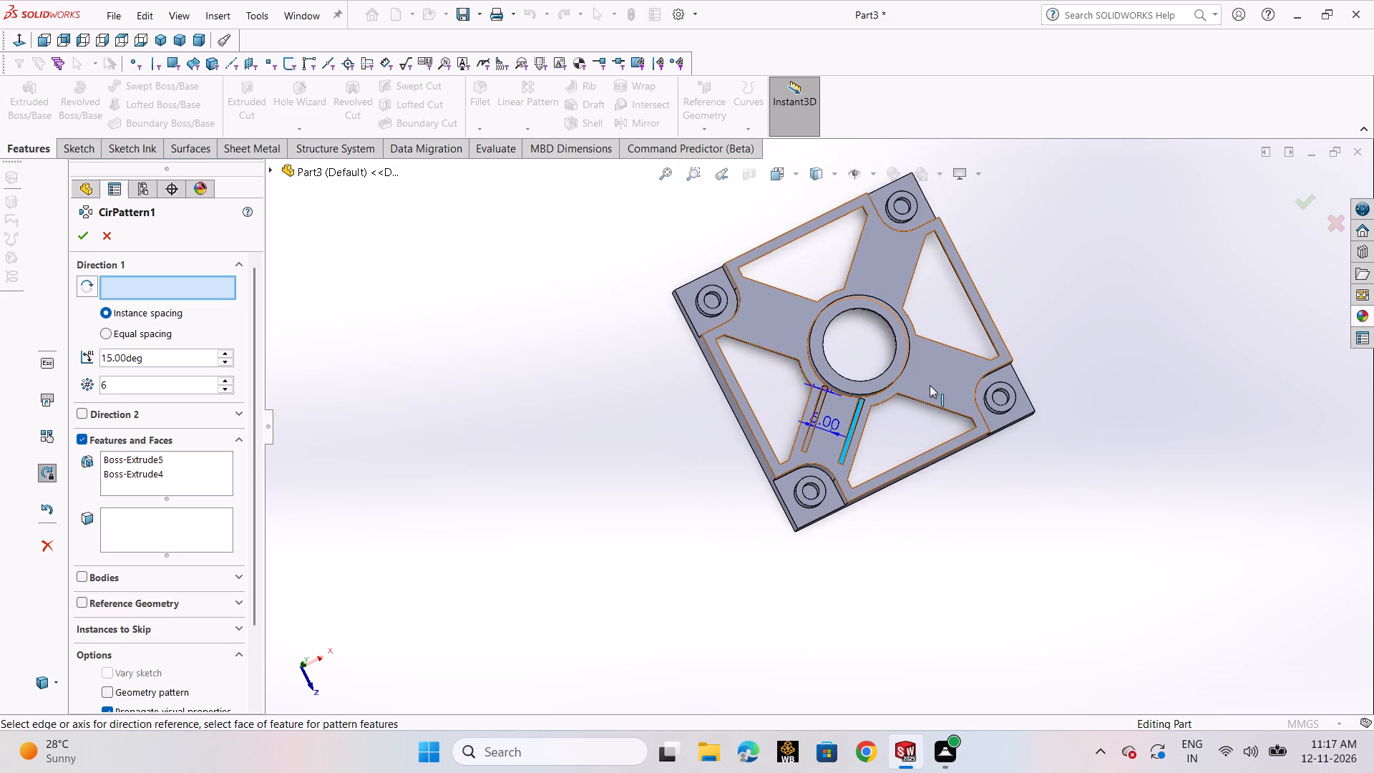
pyautogui.scroll(2, 922, 389)
pyautogui.scroll(-2, 922, 389)
pyautogui.click(866, 372)
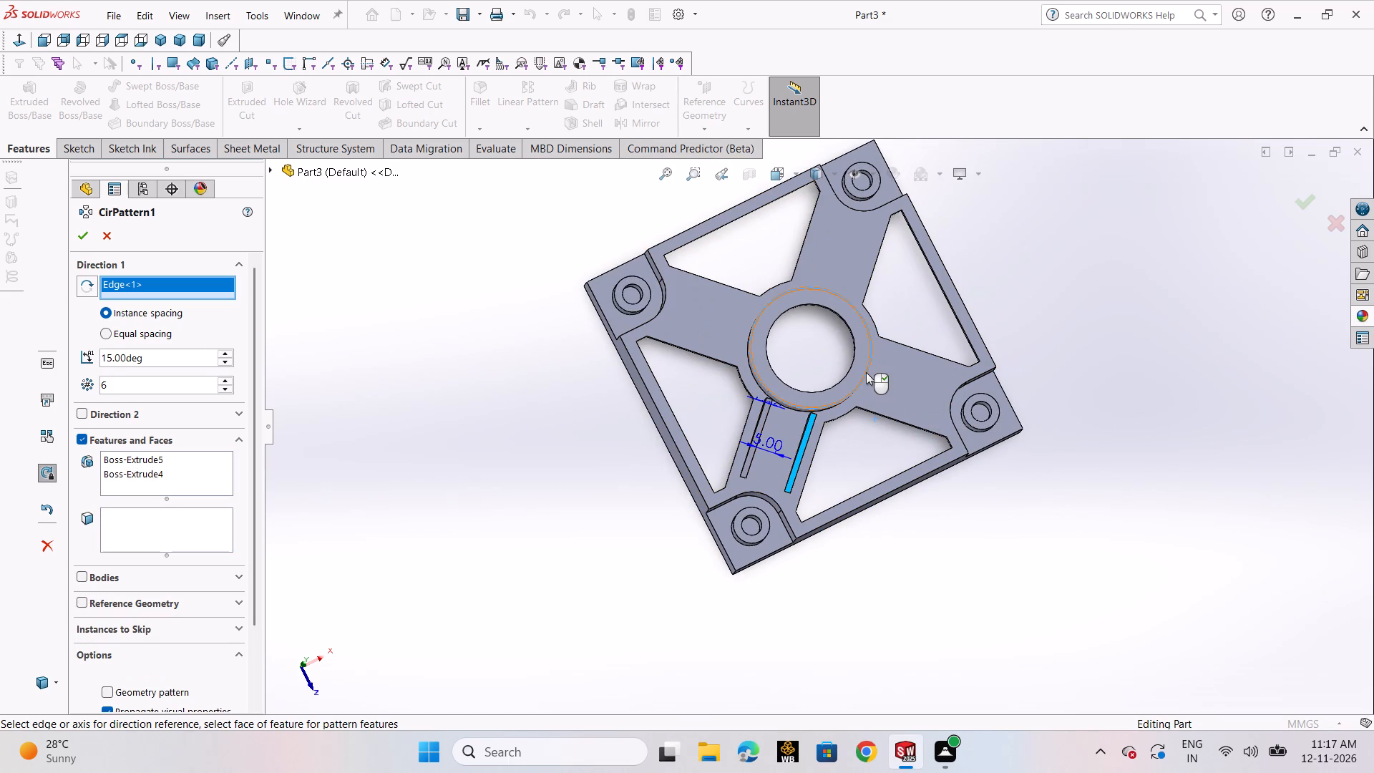
pyautogui.doubleClick(157, 392)
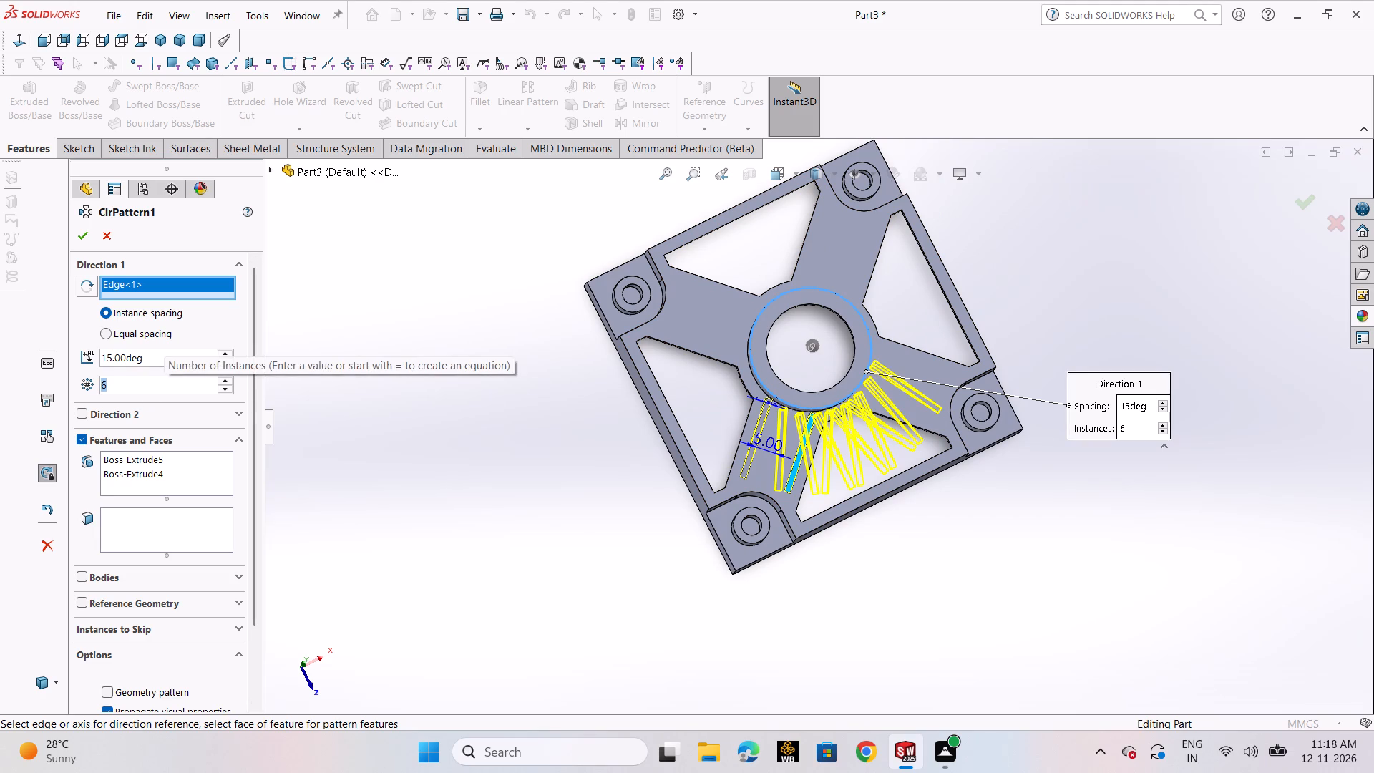
pyautogui.press('4')
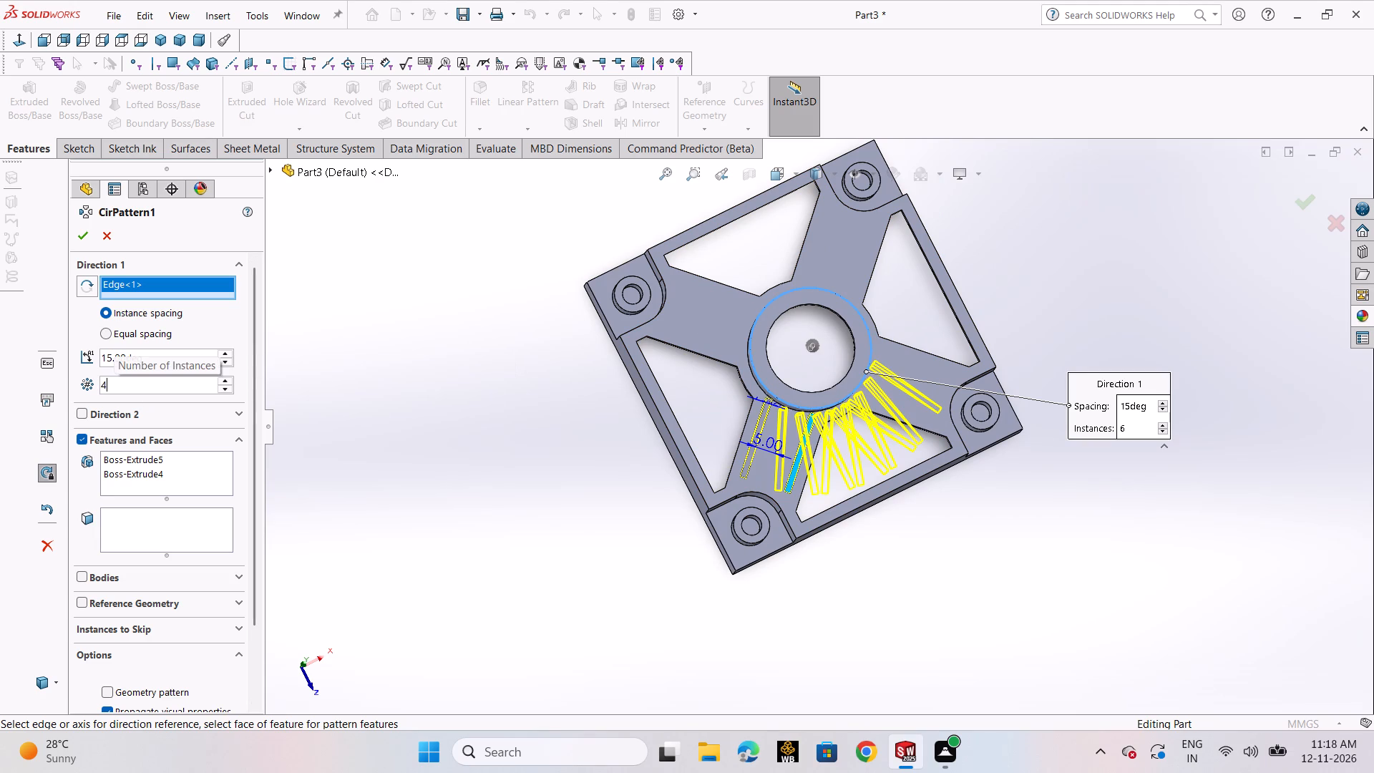
pyautogui.press('Return')
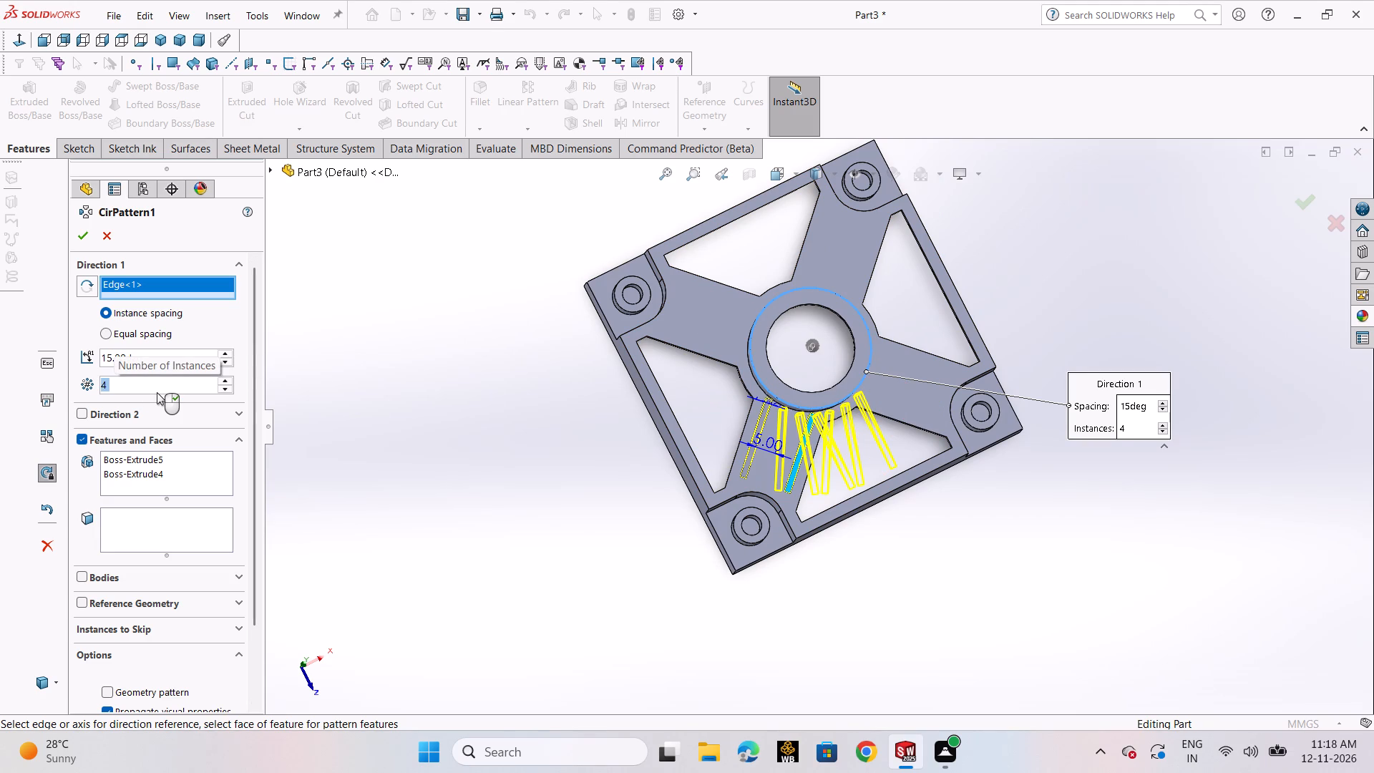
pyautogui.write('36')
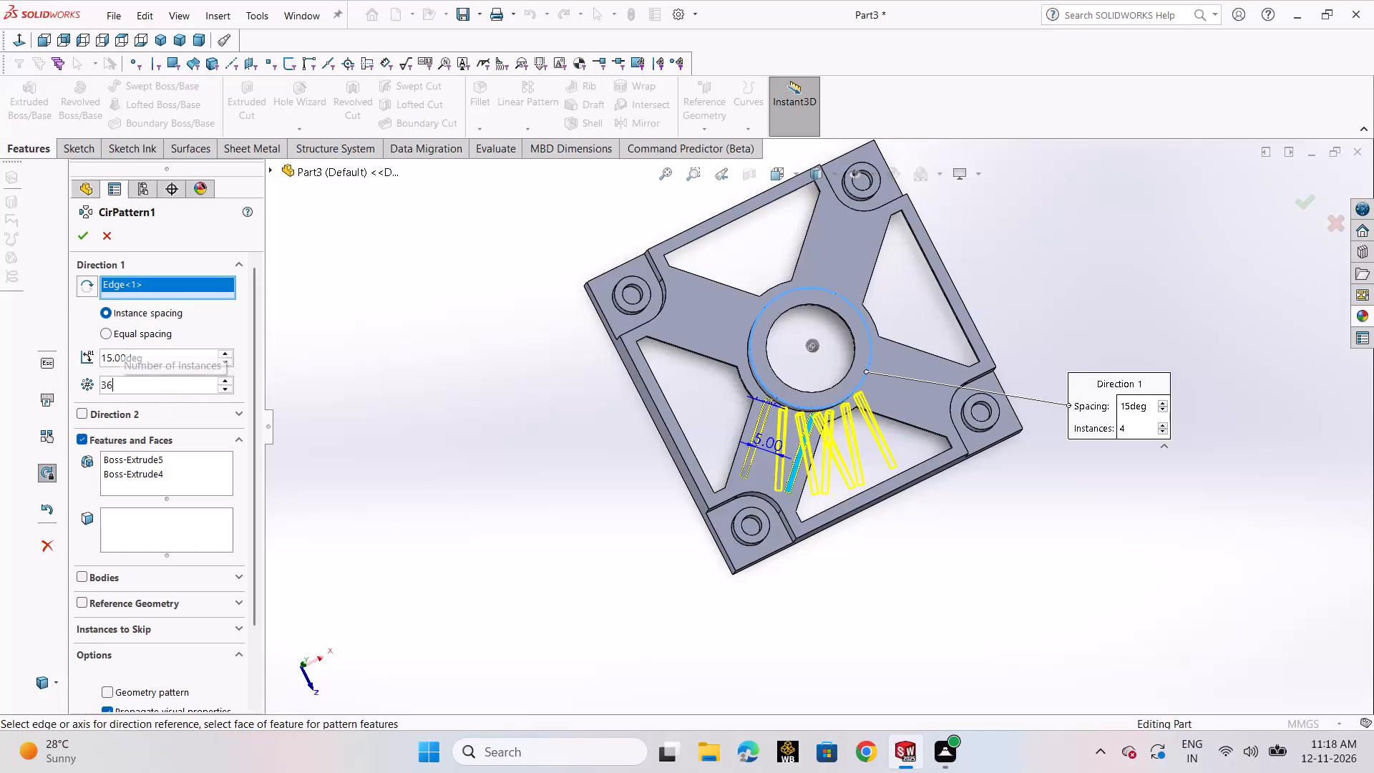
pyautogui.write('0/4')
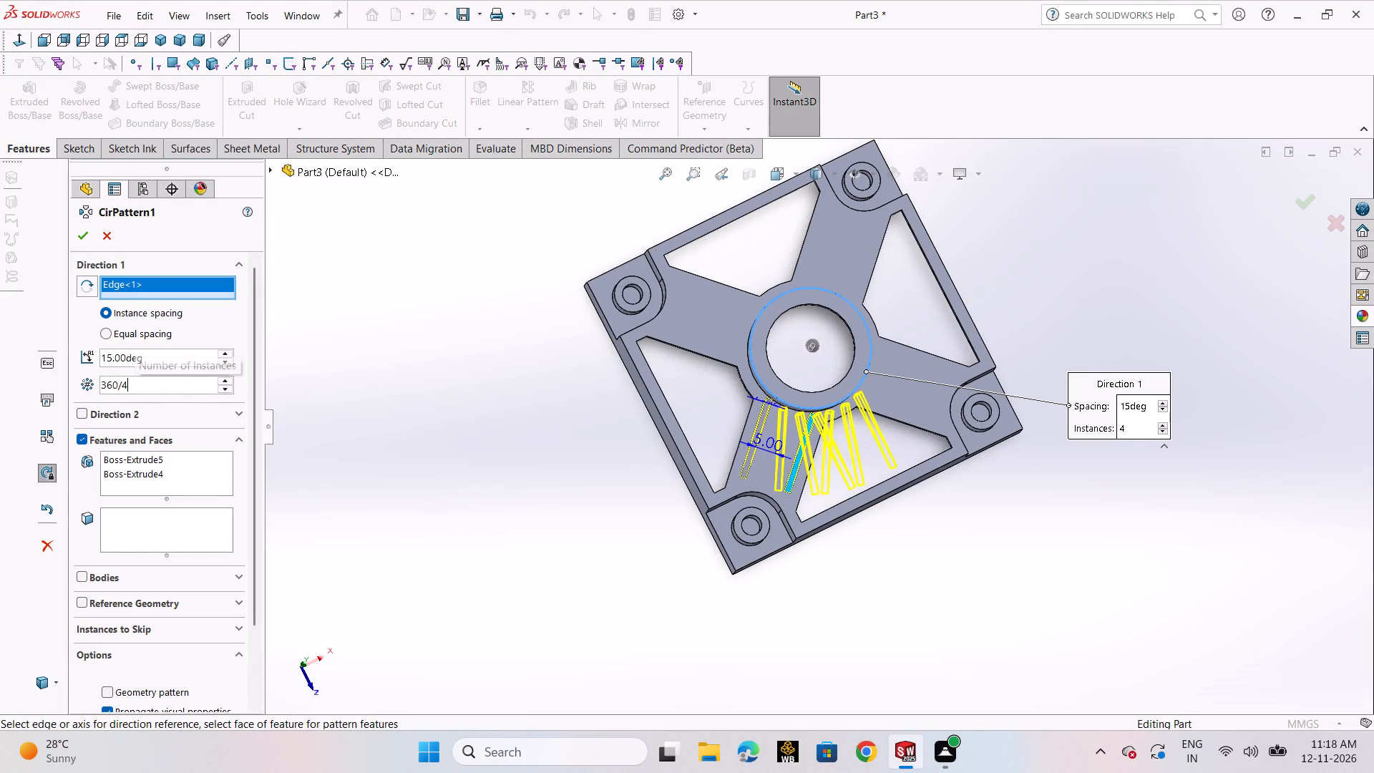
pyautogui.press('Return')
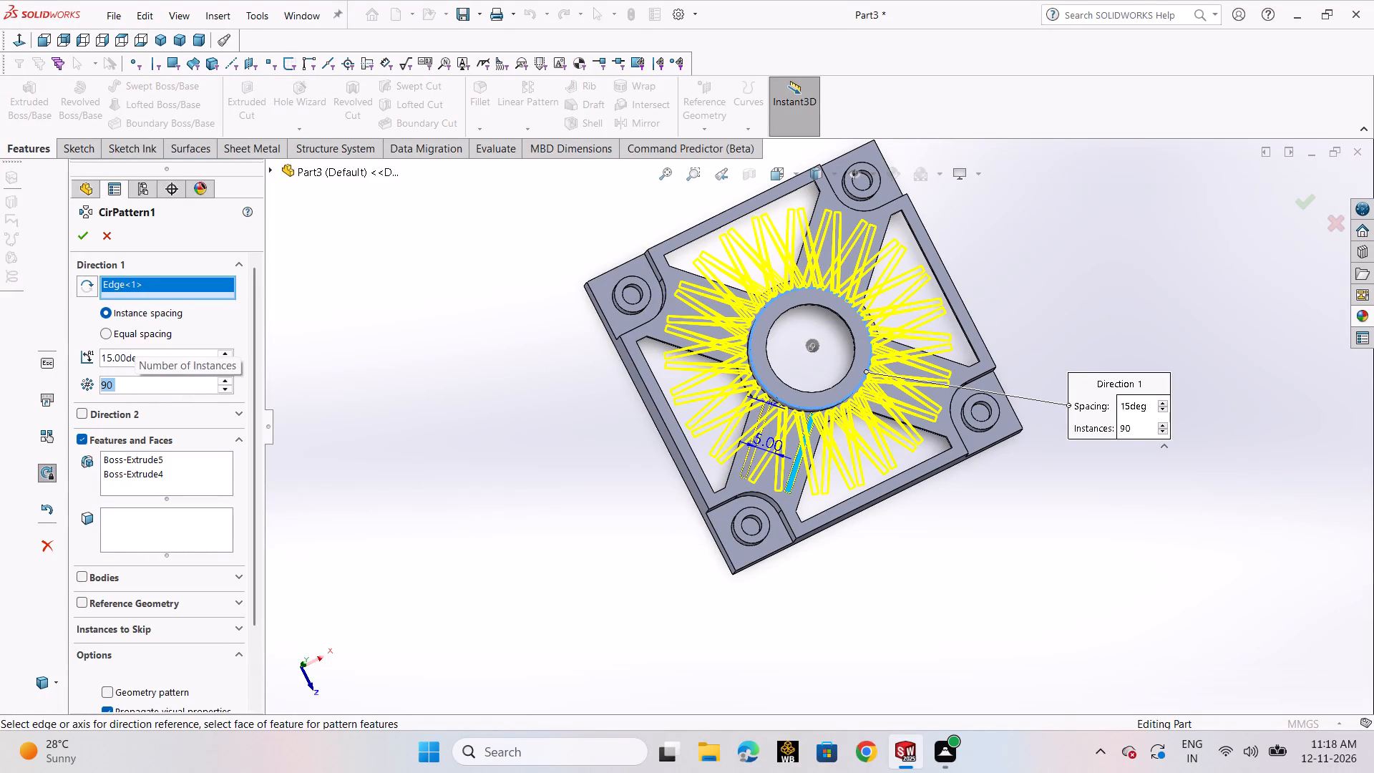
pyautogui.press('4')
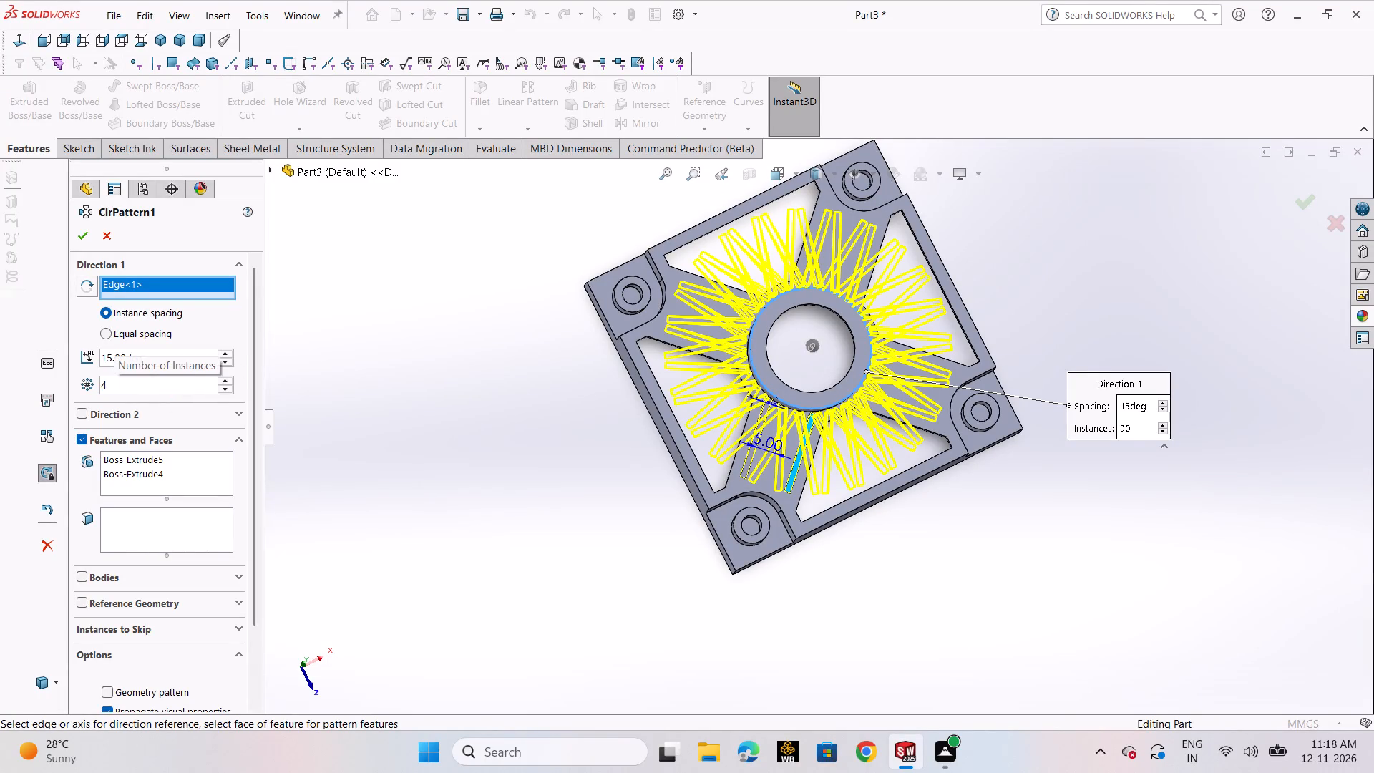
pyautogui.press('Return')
# Set the circular pattern's instance spacing to 360/4 (90 degrees) and complete the pattern.
pyautogui.scroll(-2, 254, 548)
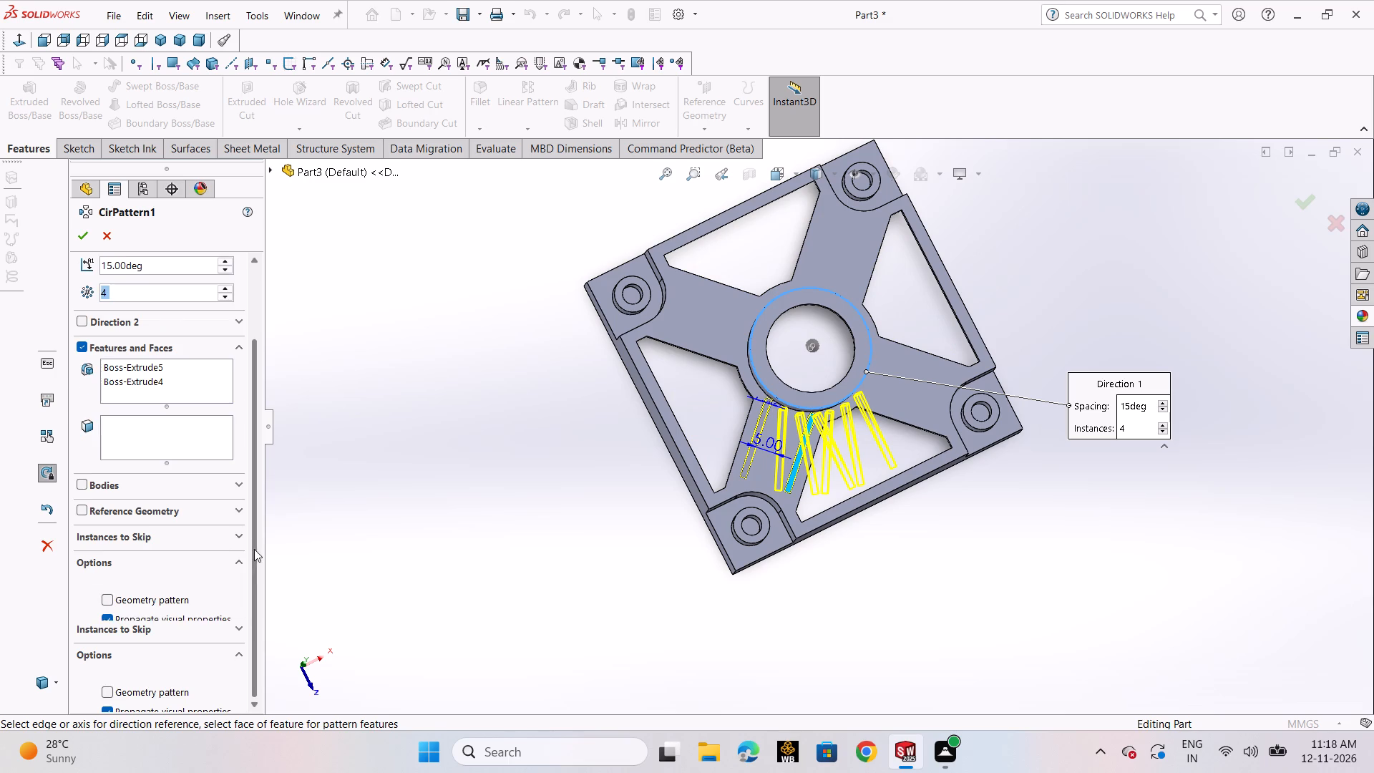
pyautogui.scroll(-1, 254, 549)
pyautogui.scroll(3, 171, 434)
pyautogui.scroll(2, 194, 306)
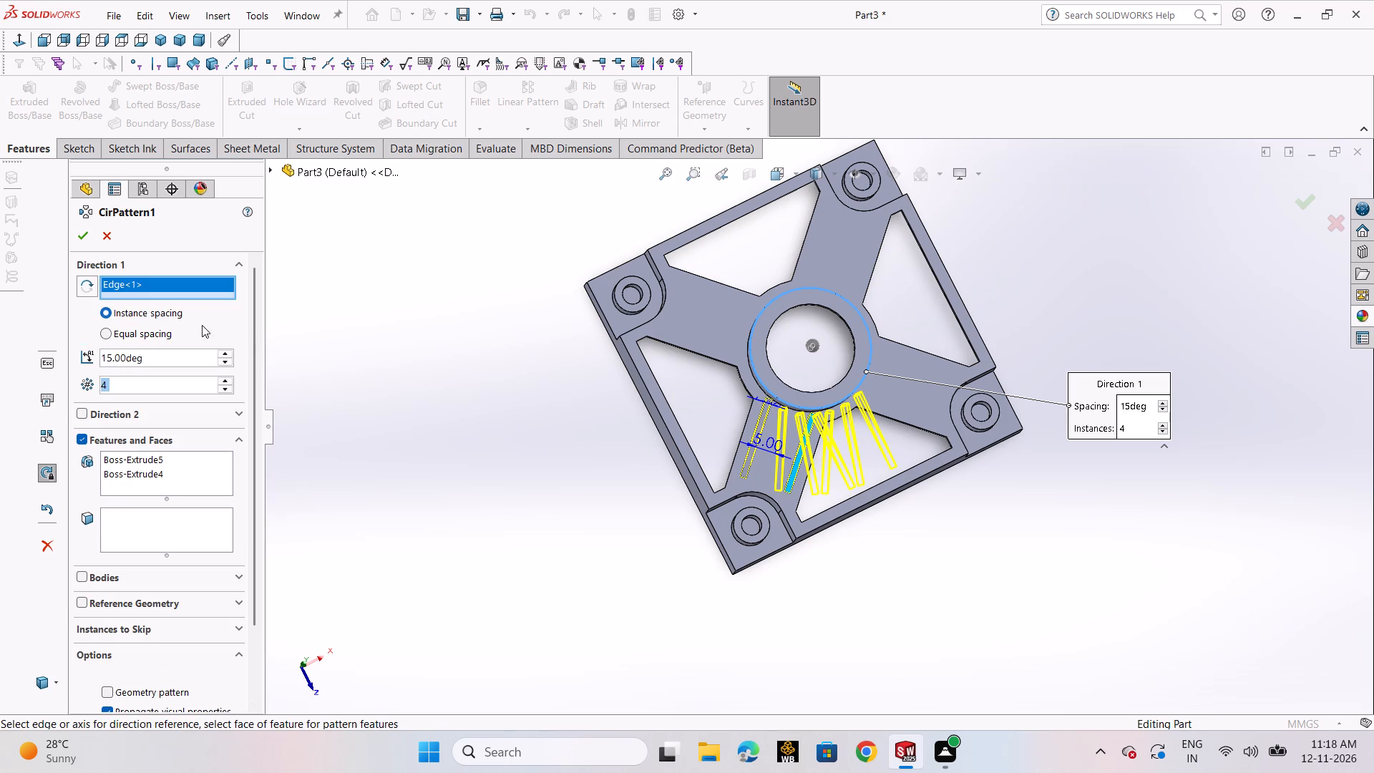
pyautogui.doubleClick(191, 351)
pyautogui.write('360/4')
pyautogui.press('Return')
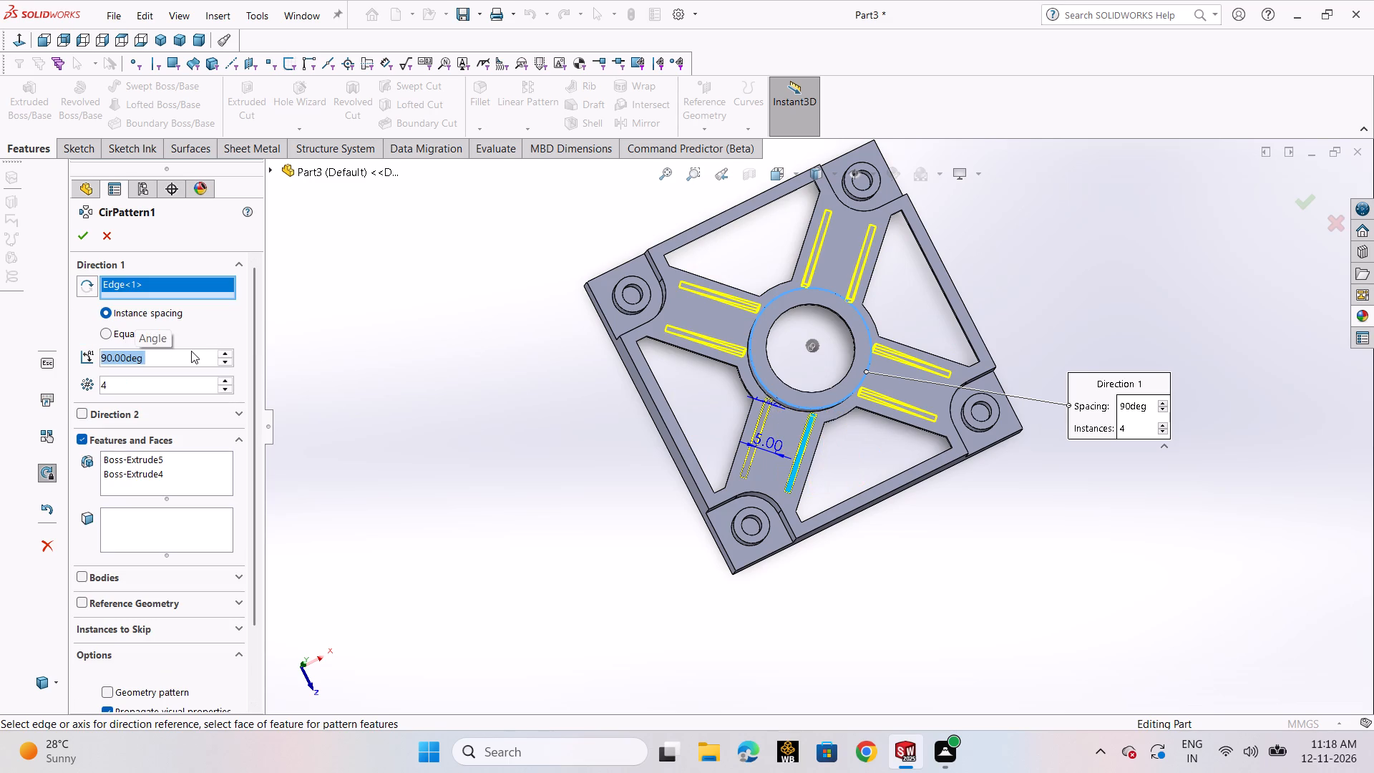
pyautogui.click(81, 237)
pyautogui.click(390, 340)
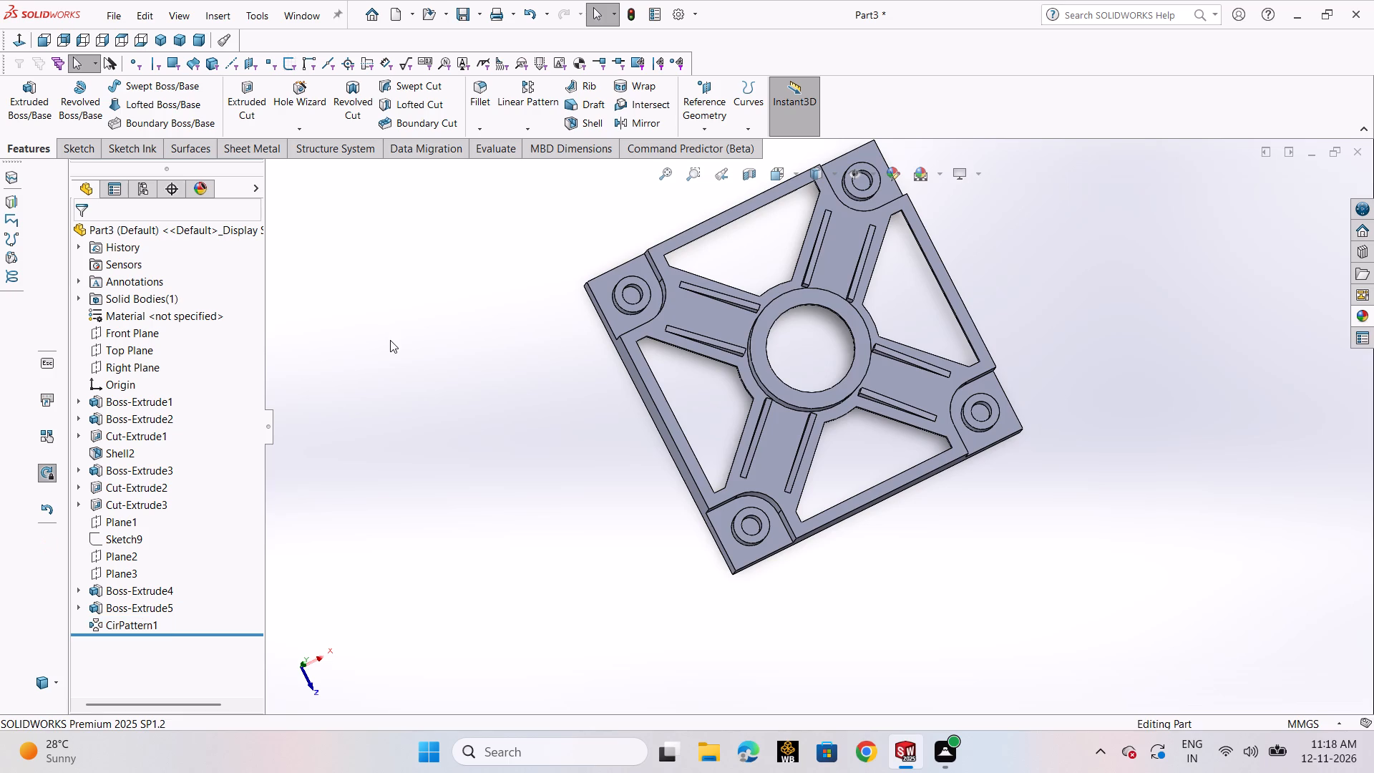
# Open Sketch10, the triangular profile of rib Boss-Extrude4, for editing.
pyautogui.scroll(-2, 789, 393)
pyautogui.scroll(-1, 1061, 369)
pyautogui.moveTo(1192, 329); pyautogui.dragTo(1178, 297, button='middle')
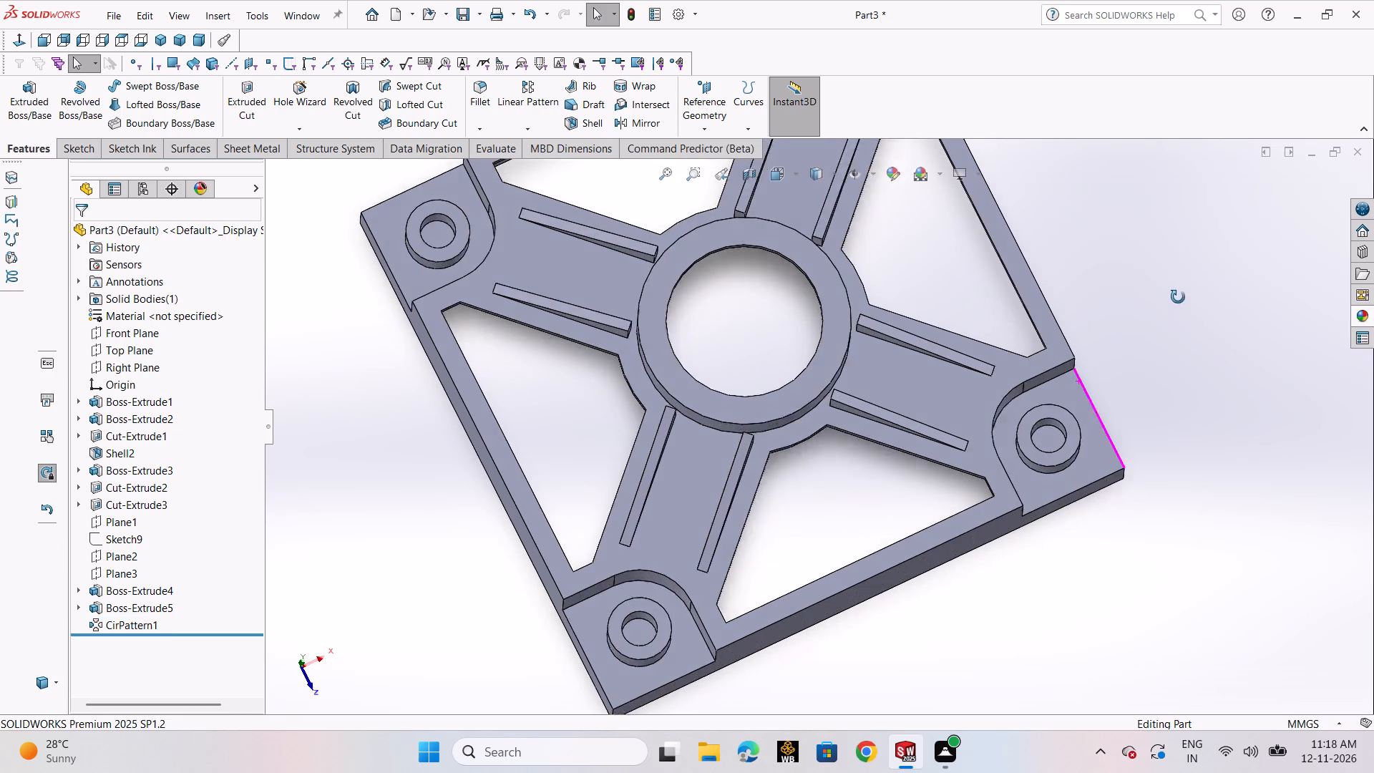
pyautogui.moveTo(1178, 297); pyautogui.dragTo(1176, 195, button='middle')
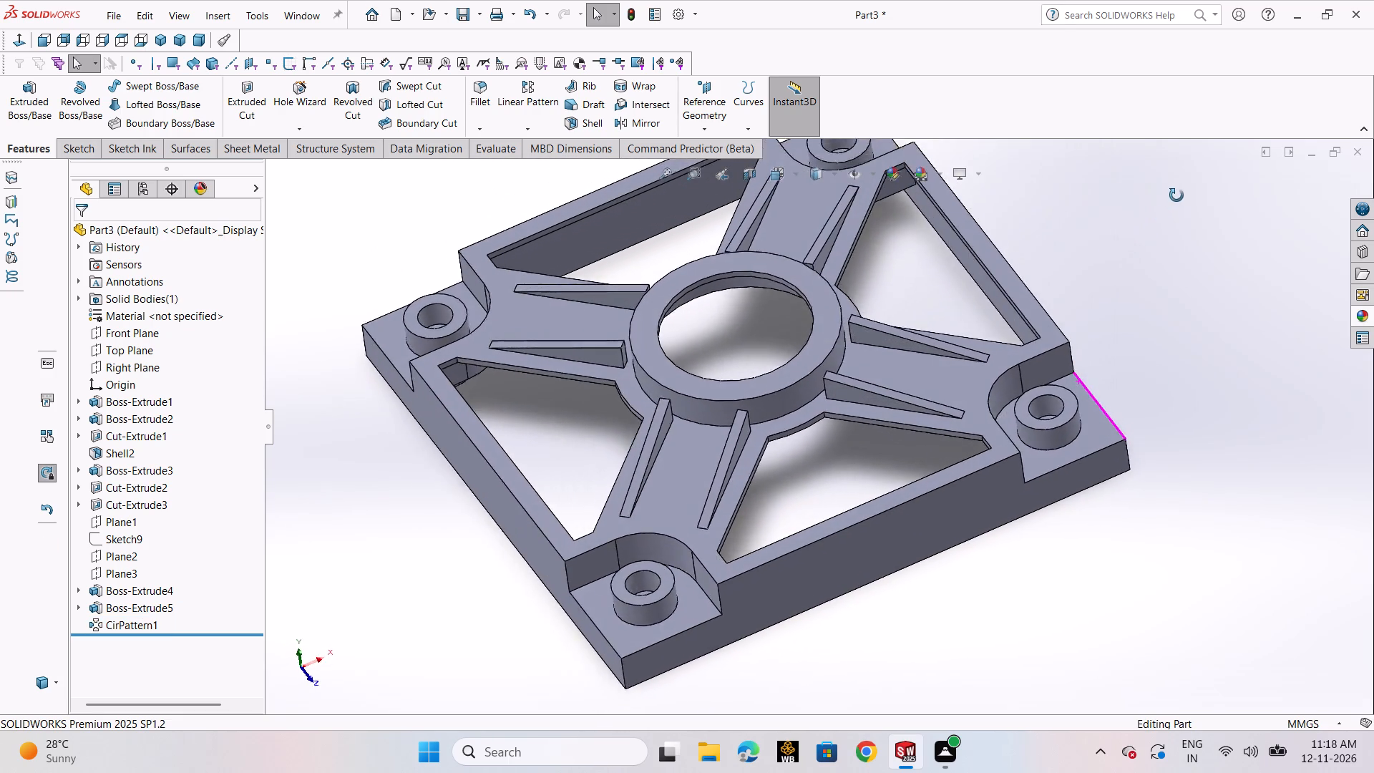
pyautogui.moveTo(1176, 195); pyautogui.dragTo(1194, 207, button='middle')
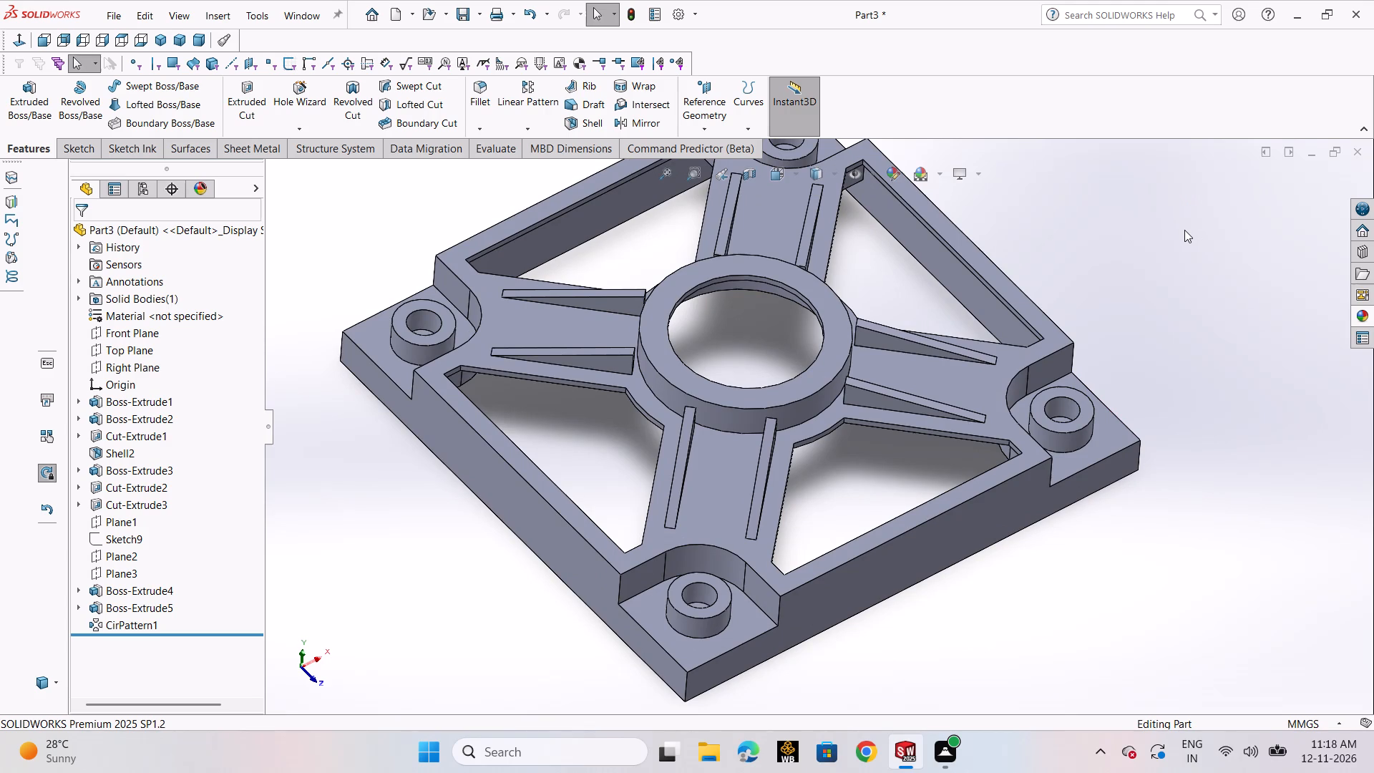
pyautogui.click(77, 590)
pyautogui.click(116, 608)
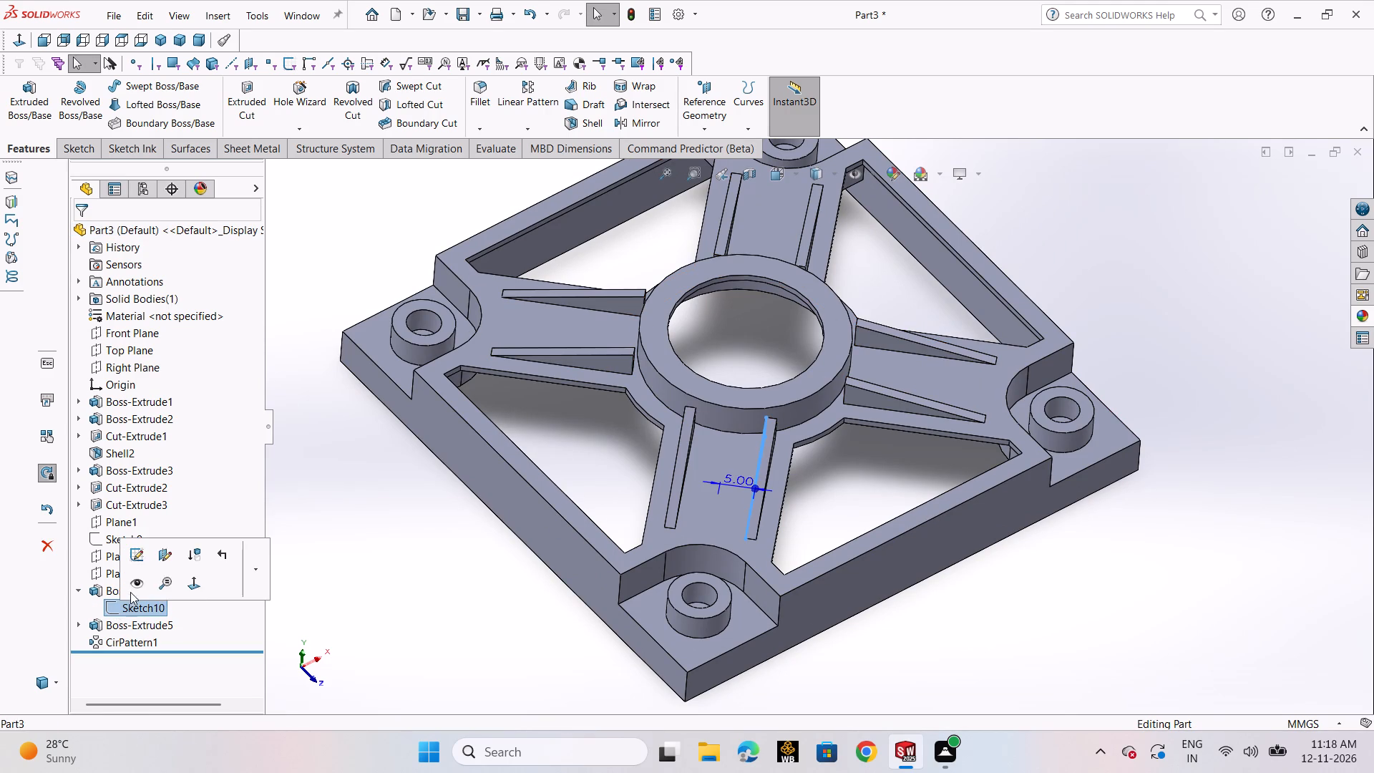
pyautogui.click(142, 553)
# Delete the vertical line of the triangular rib profile beside the central ring.
pyautogui.scroll(-4, 761, 377)
pyautogui.scroll(-1, 708, 460)
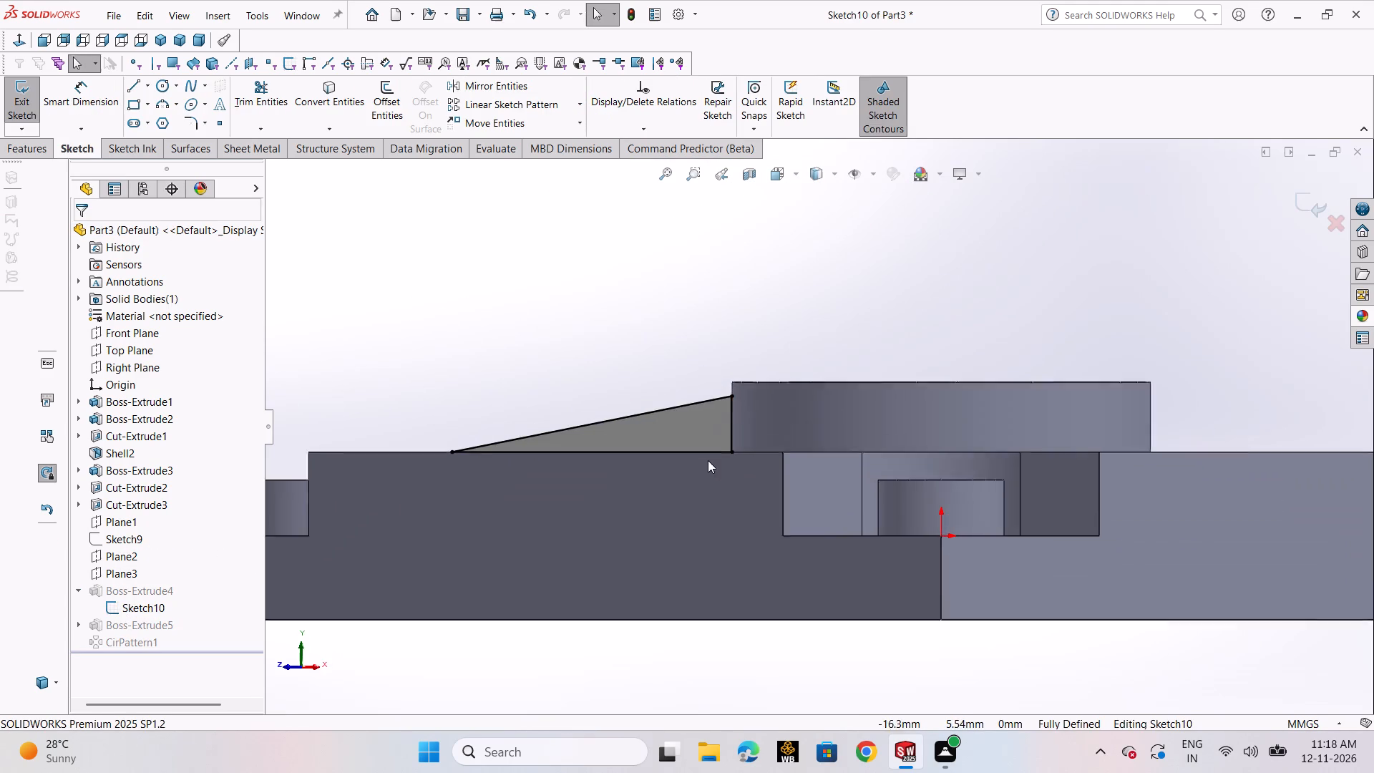
pyautogui.scroll(-2, 708, 460)
pyautogui.scroll(2, 805, 293)
pyautogui.moveTo(808, 293); pyautogui.dragTo(835, 383, button='middle')
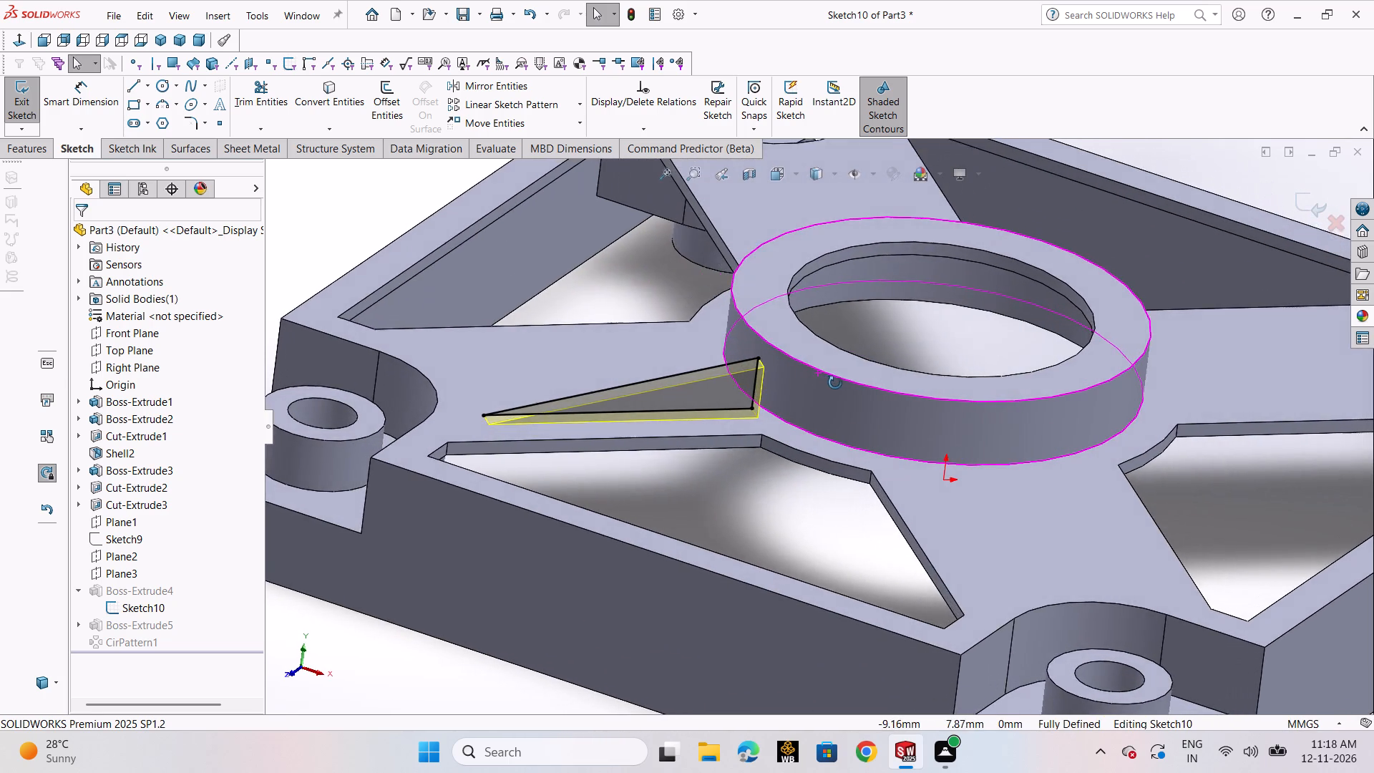
pyautogui.moveTo(835, 383); pyautogui.dragTo(816, 338, button='middle')
pyautogui.scroll(-4, 807, 376)
pyautogui.scroll(-2, 740, 398)
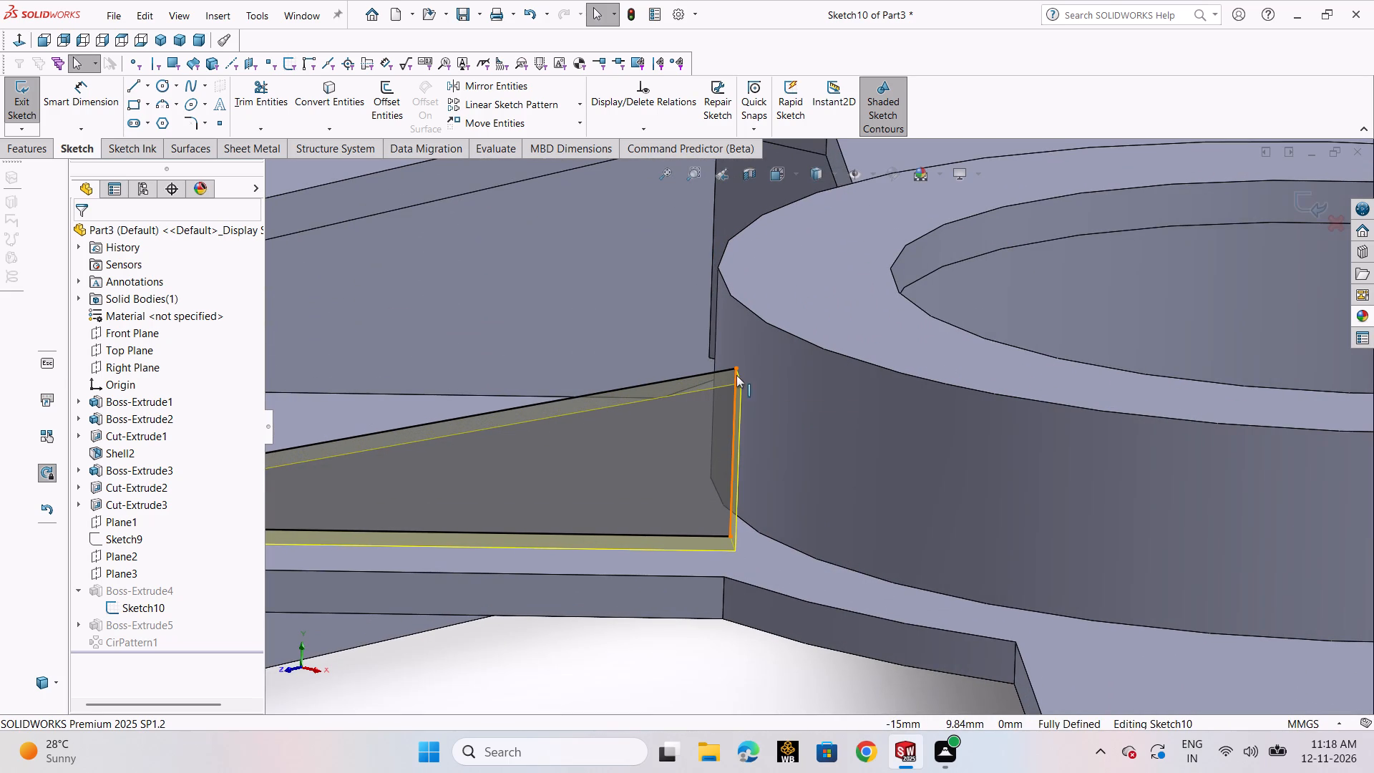
pyautogui.click(737, 374)
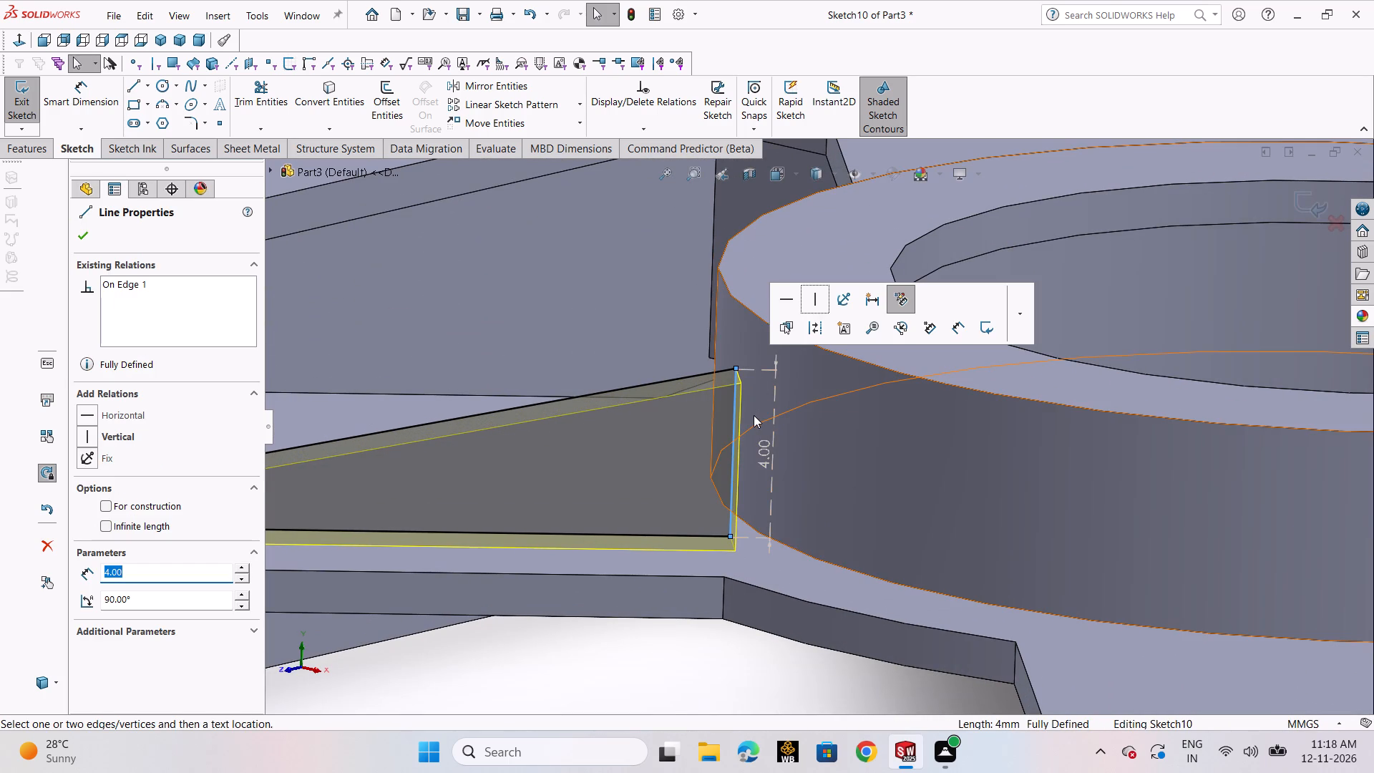
pyautogui.press('Delete')
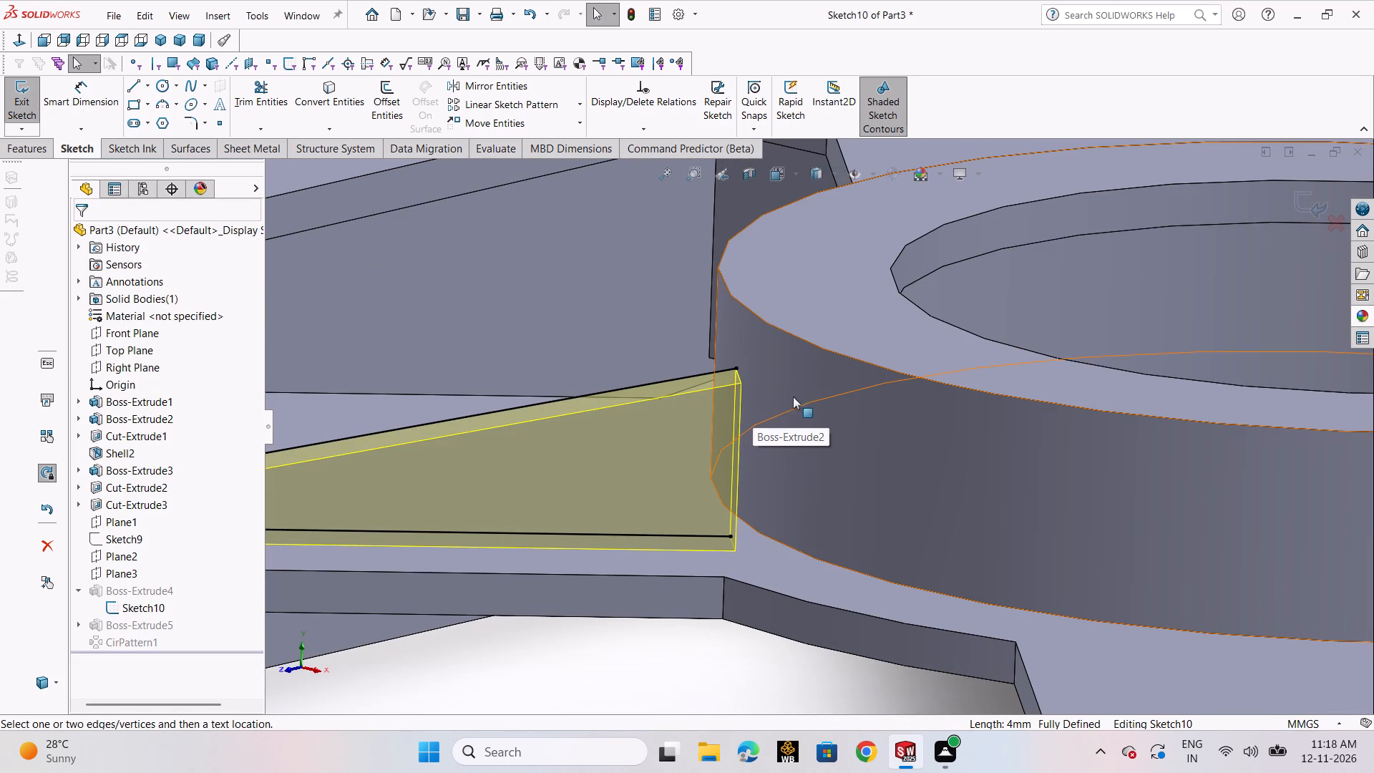
# Extend the profile's sloping and bottom lines into the central ring and close their open ends with a new vertical line.
pyautogui.moveTo(738, 368); pyautogui.dragTo(761, 359)
pyautogui.moveTo(733, 538); pyautogui.dragTo(756, 537)
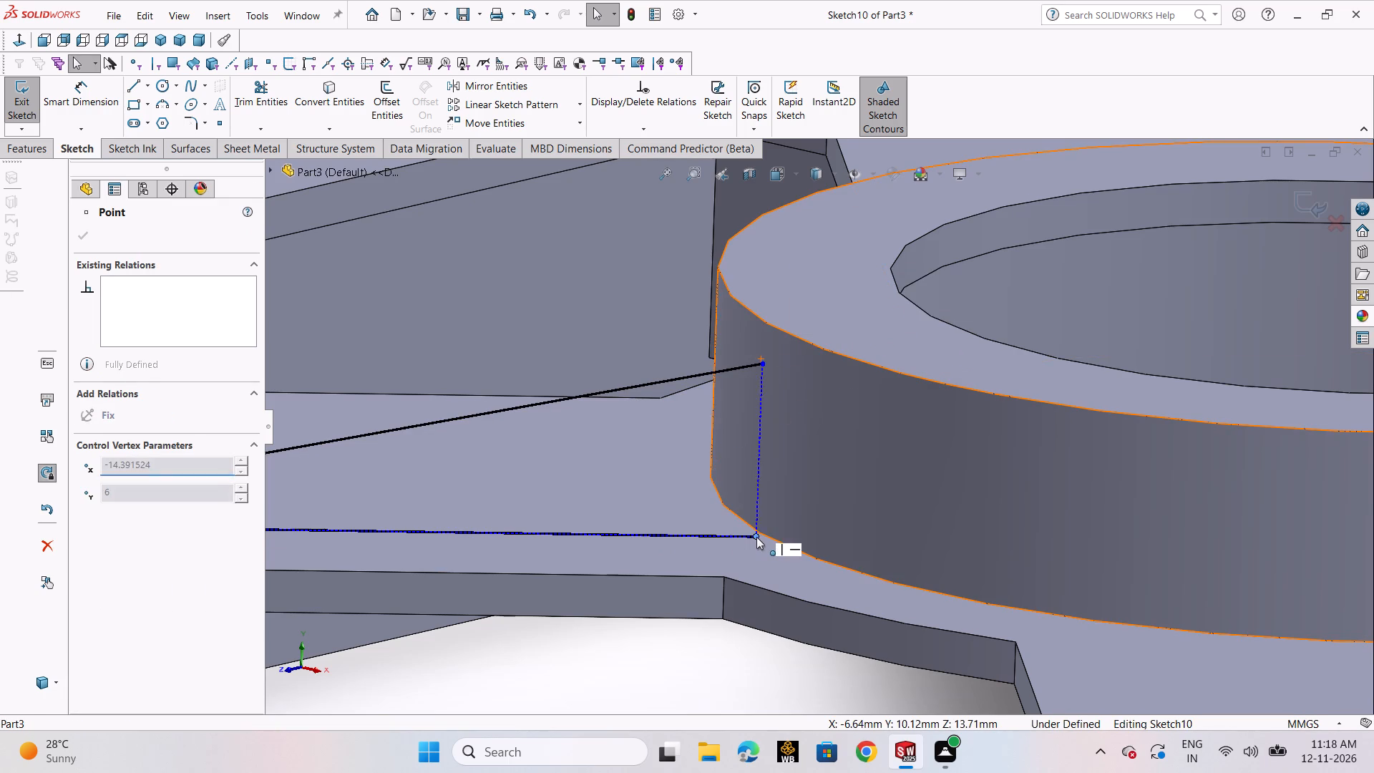
pyautogui.moveTo(756, 537); pyautogui.dragTo(774, 535)
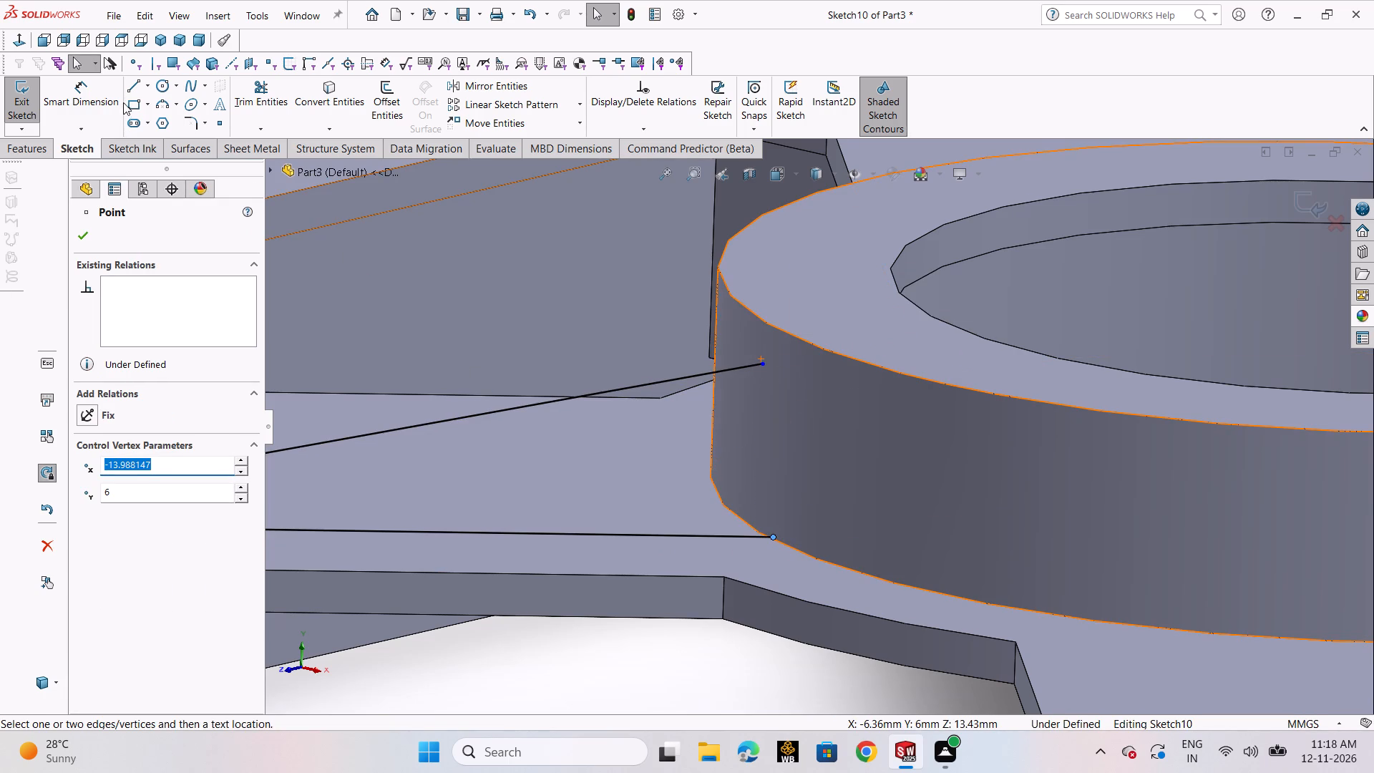
pyautogui.click(132, 88)
pyautogui.click(136, 99)
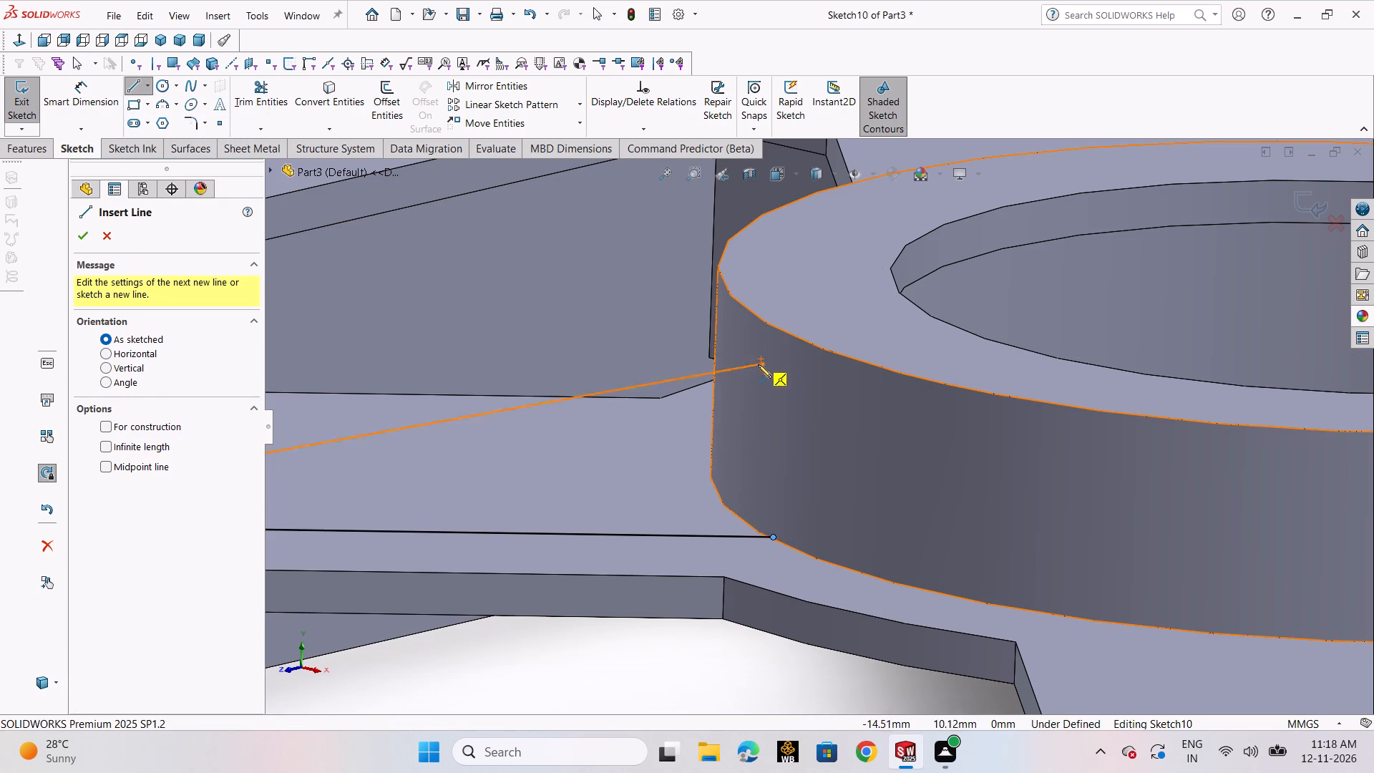
pyautogui.click(763, 366)
pyautogui.click(774, 537)
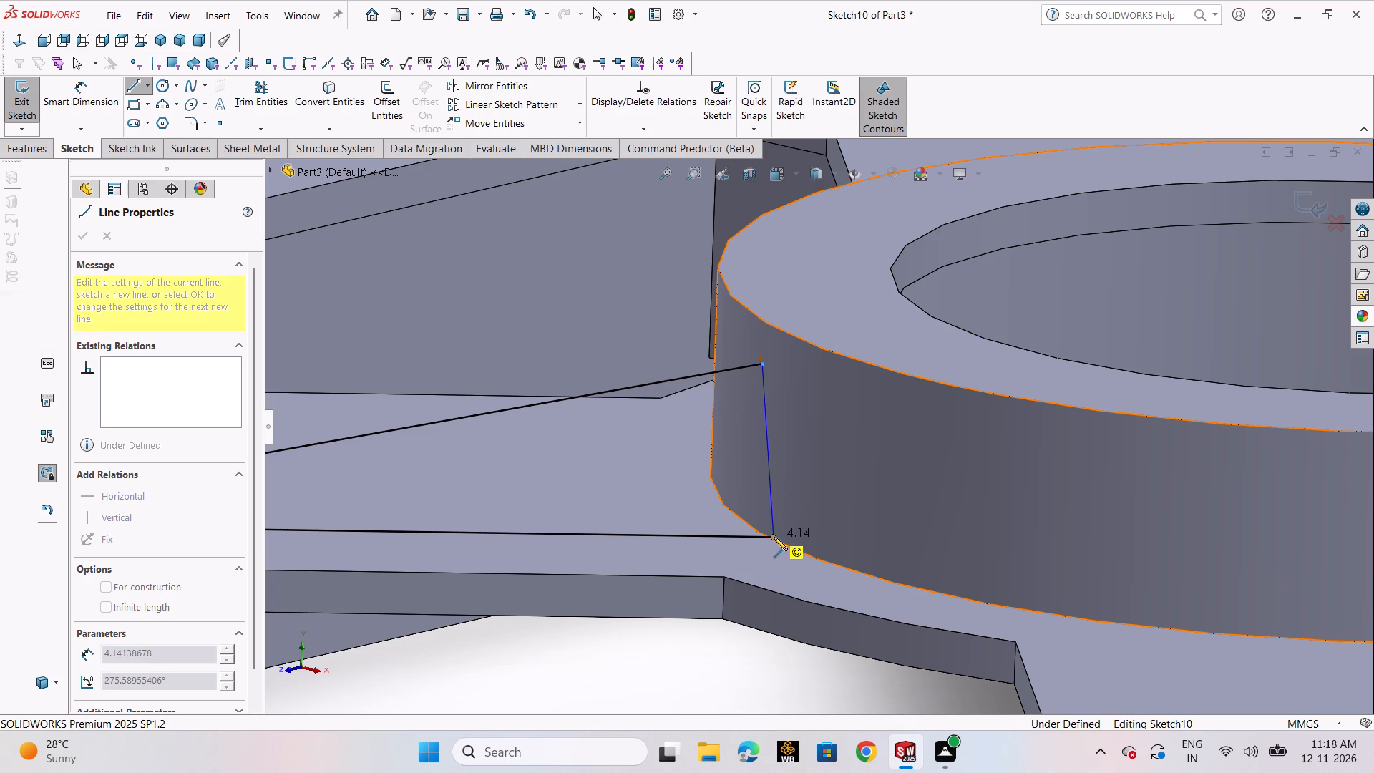
pyautogui.rightClick(774, 537)
pyautogui.click(827, 491)
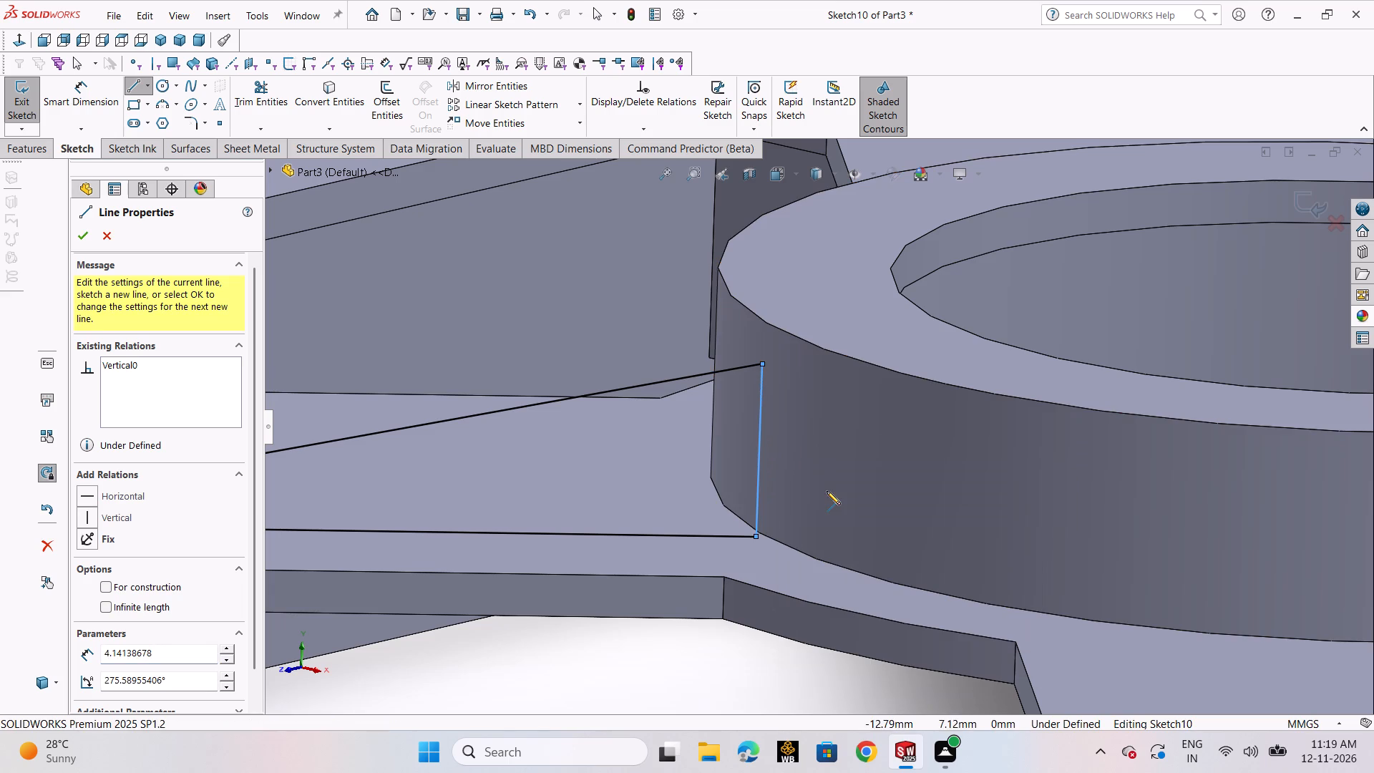
pyautogui.click(82, 229)
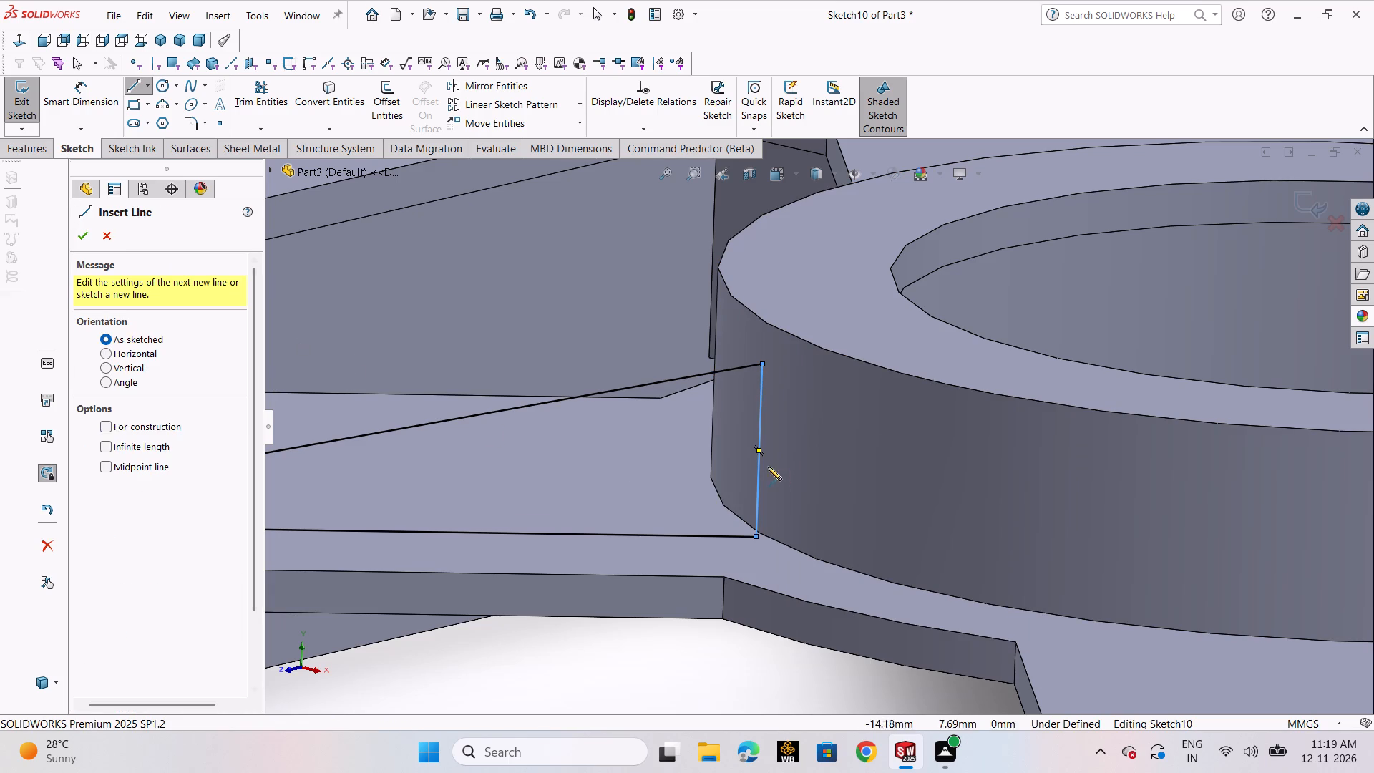
pyautogui.scroll(-3, 771, 492)
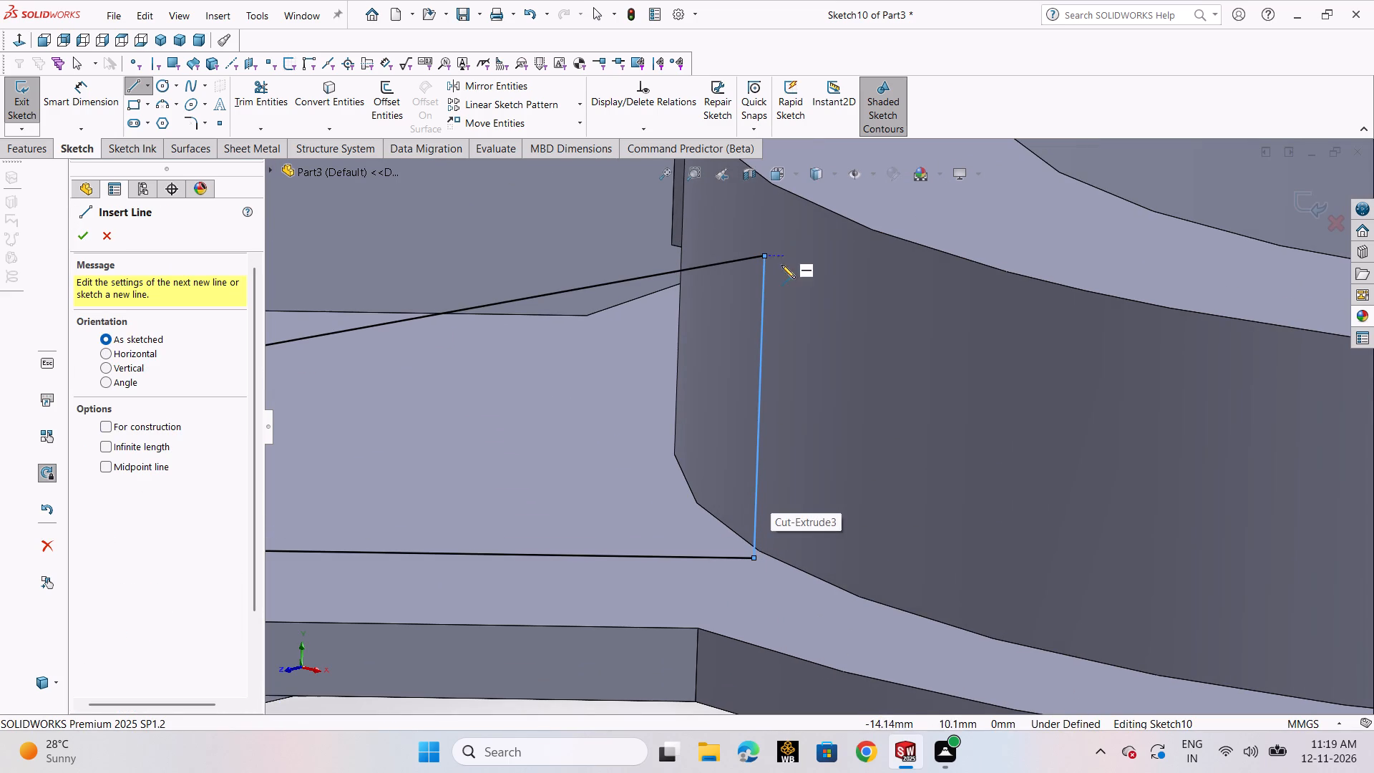
pyautogui.click(78, 244)
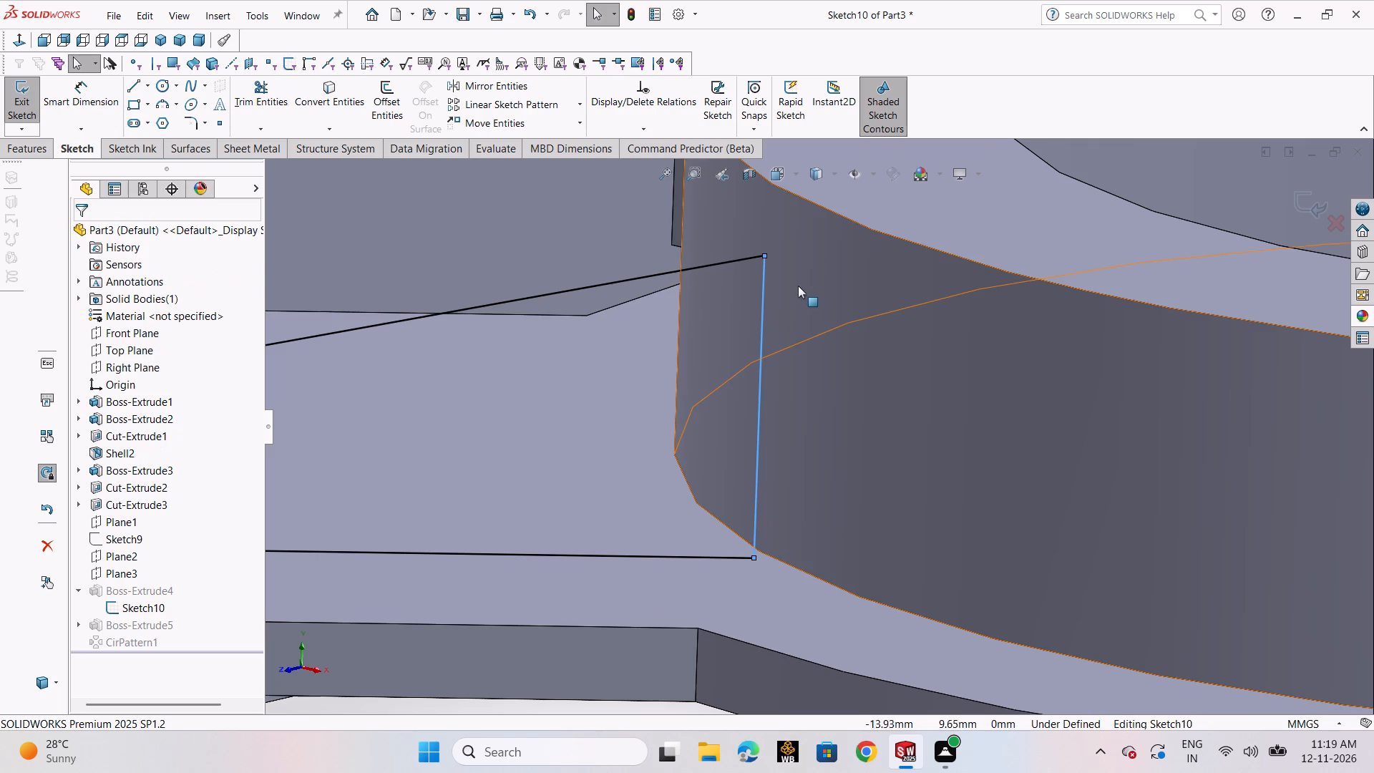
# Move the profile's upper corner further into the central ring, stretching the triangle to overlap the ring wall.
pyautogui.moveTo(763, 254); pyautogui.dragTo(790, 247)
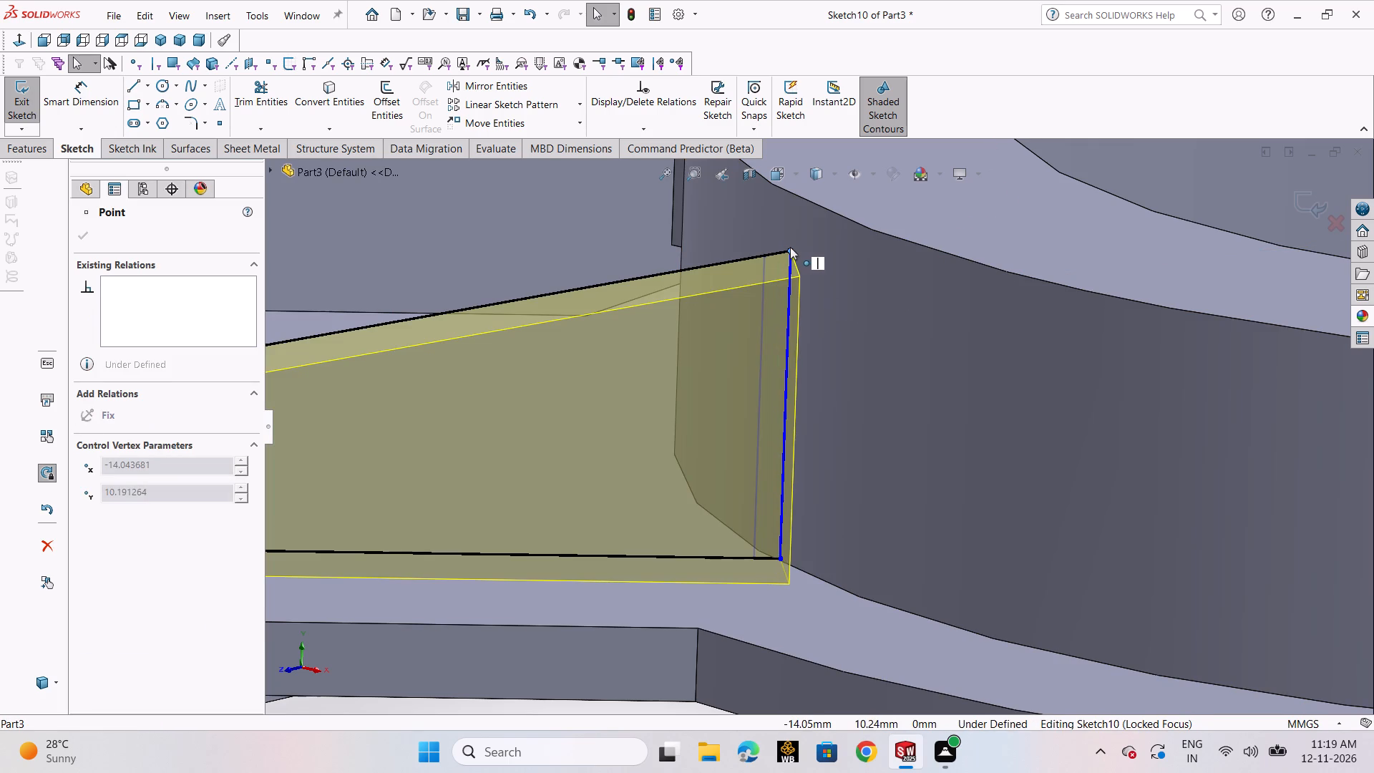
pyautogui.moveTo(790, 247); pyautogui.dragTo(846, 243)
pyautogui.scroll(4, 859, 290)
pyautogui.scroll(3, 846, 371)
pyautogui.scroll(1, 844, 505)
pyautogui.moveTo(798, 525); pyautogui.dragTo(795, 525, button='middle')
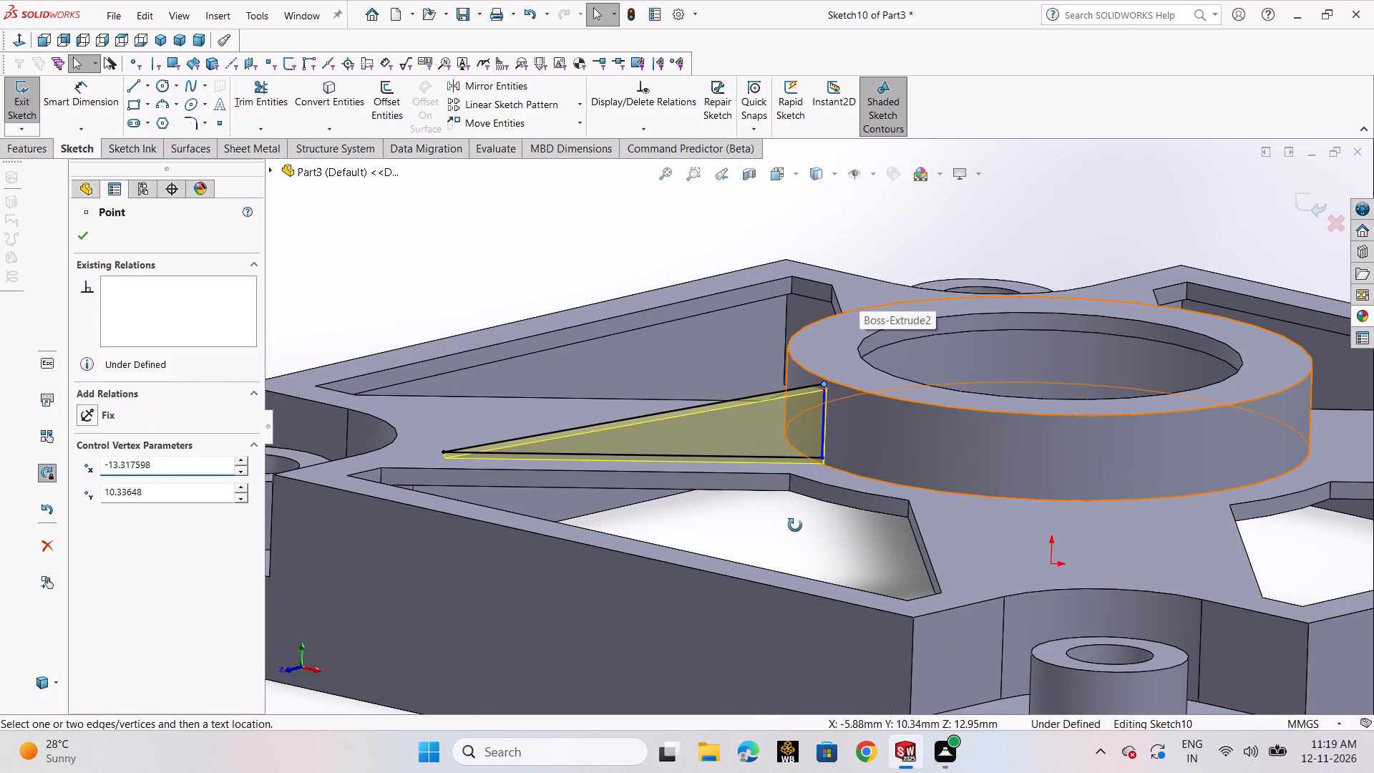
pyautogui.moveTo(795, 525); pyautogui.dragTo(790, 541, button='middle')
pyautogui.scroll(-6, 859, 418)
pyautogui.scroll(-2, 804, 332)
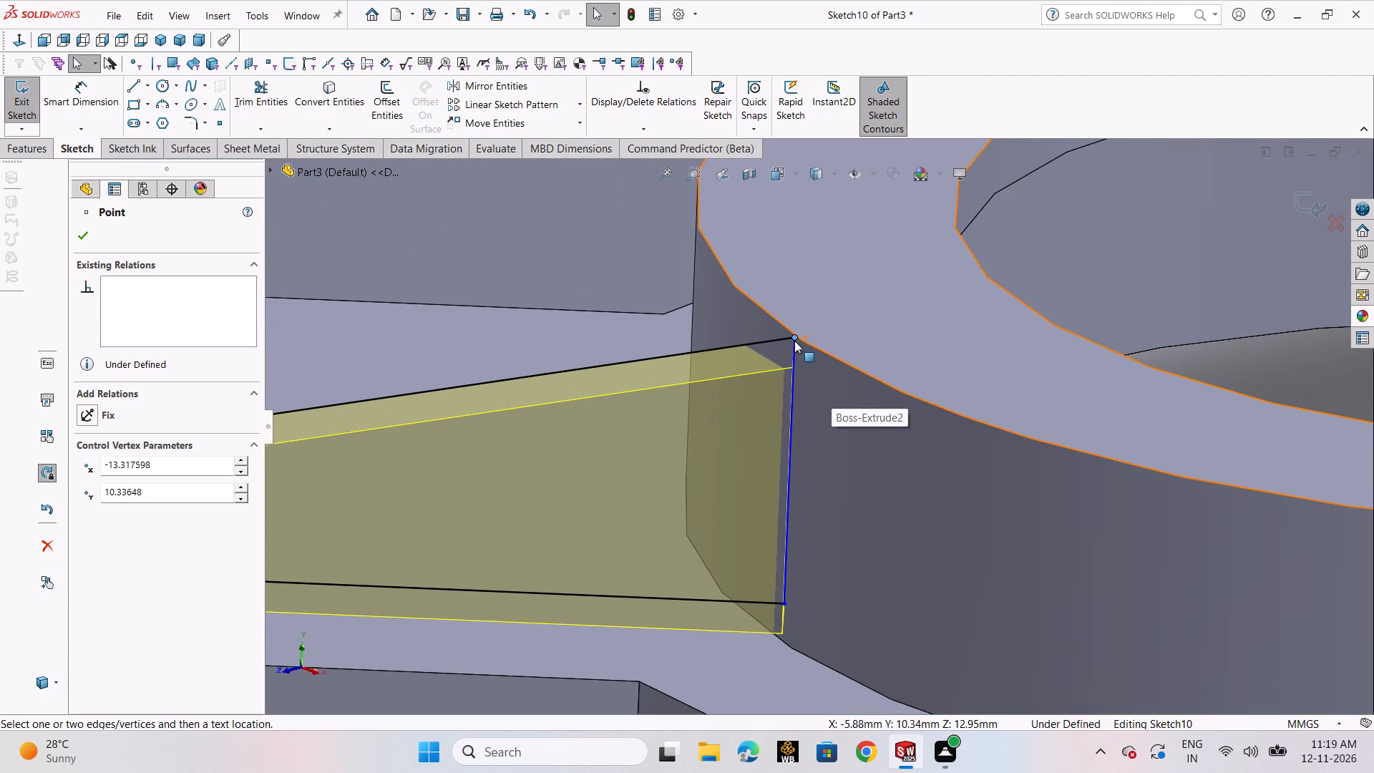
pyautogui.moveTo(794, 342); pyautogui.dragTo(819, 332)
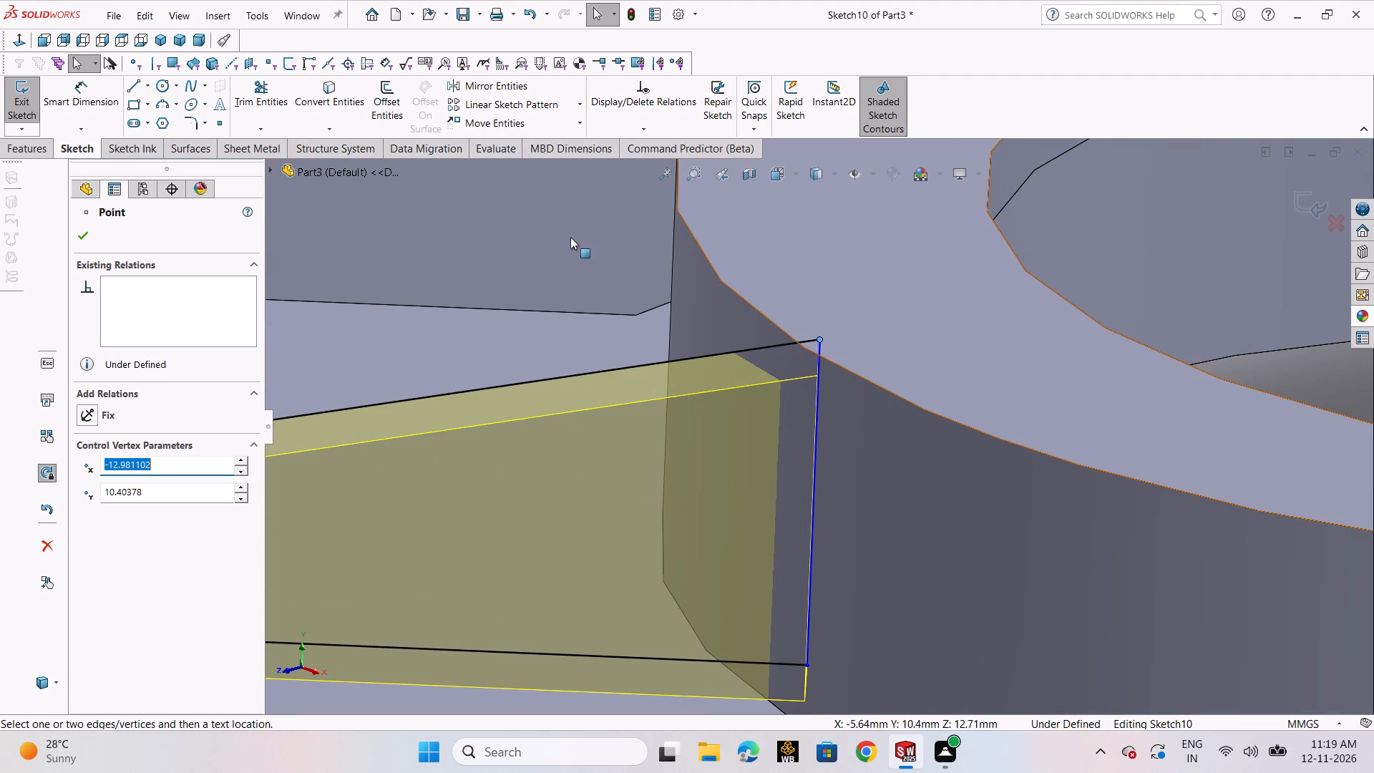
# Dimension the new vertical line of the rib profile at 4 mm.
pyautogui.click(104, 112)
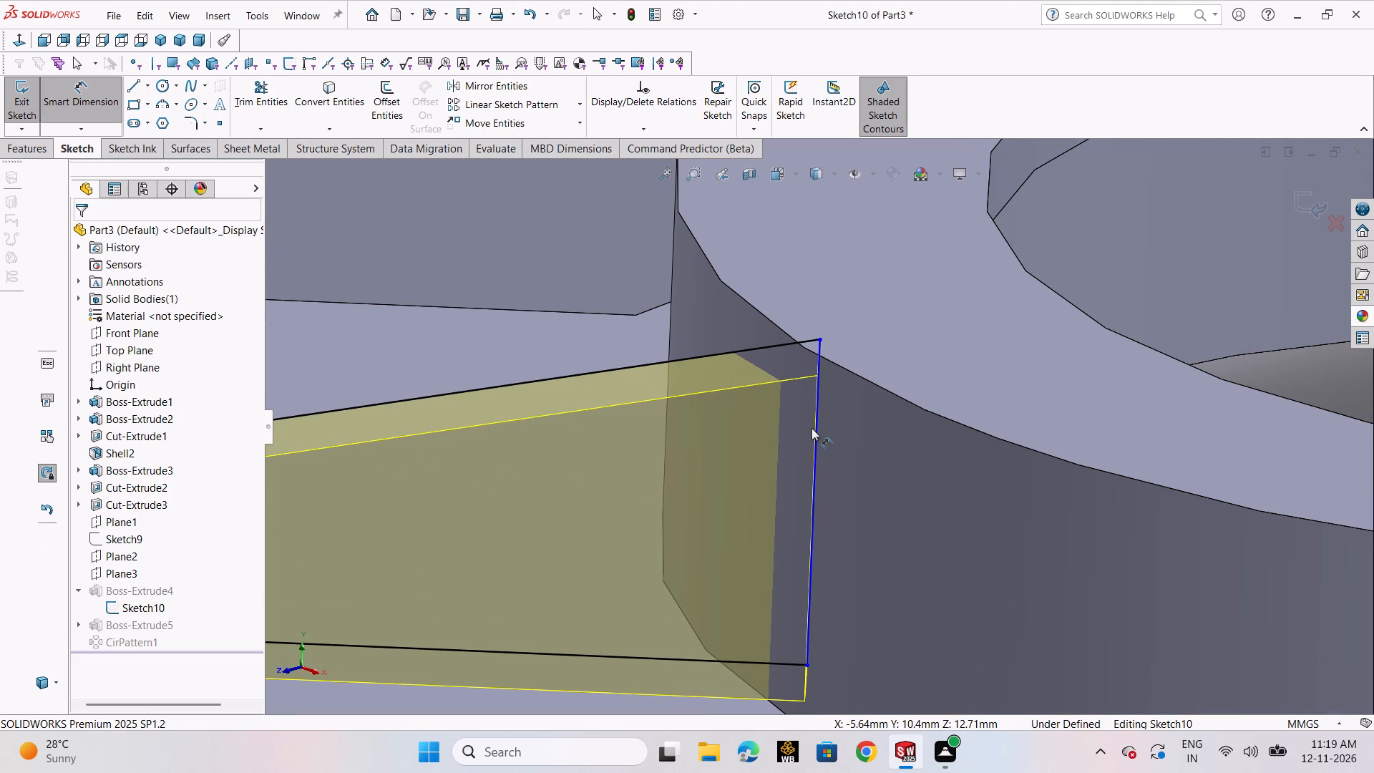
pyautogui.click(814, 429)
pyautogui.click(865, 431)
pyautogui.press('4')
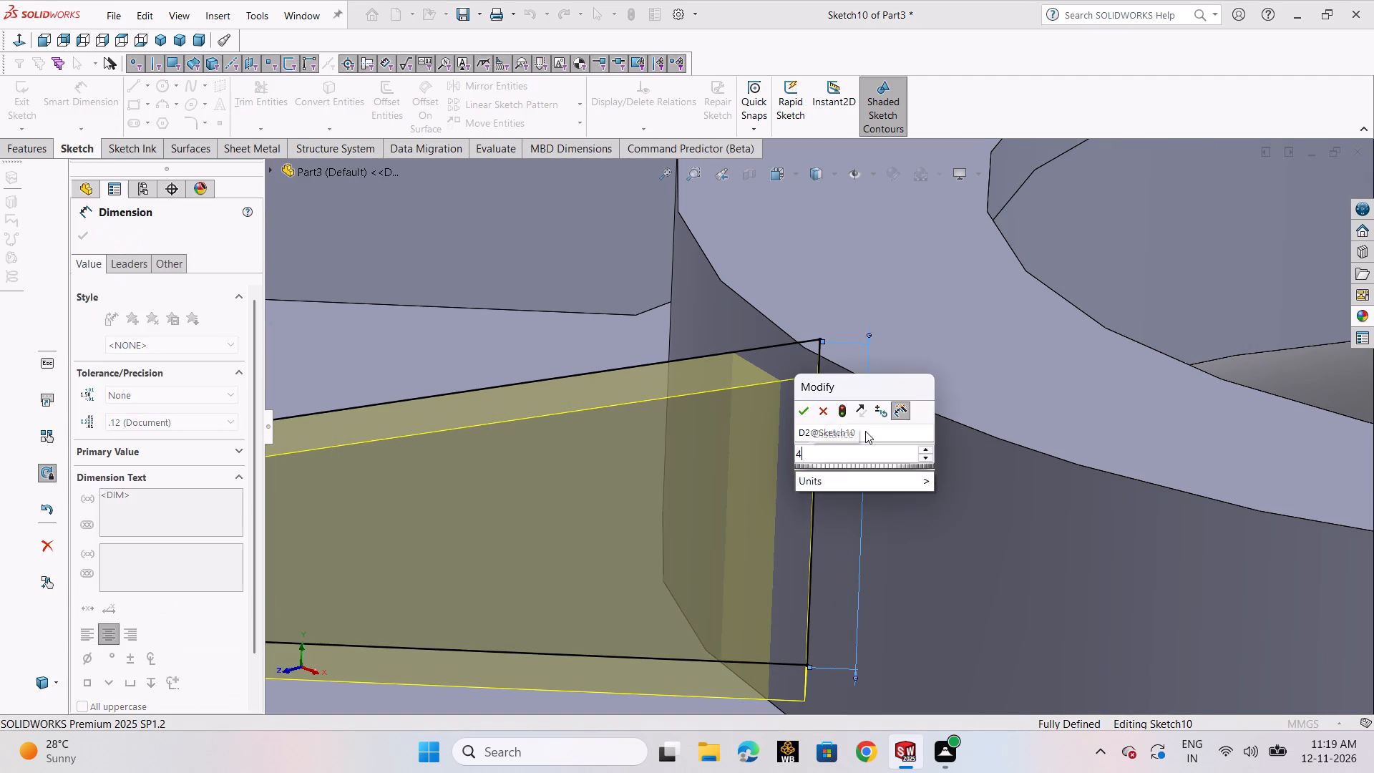
pyautogui.press('Return')
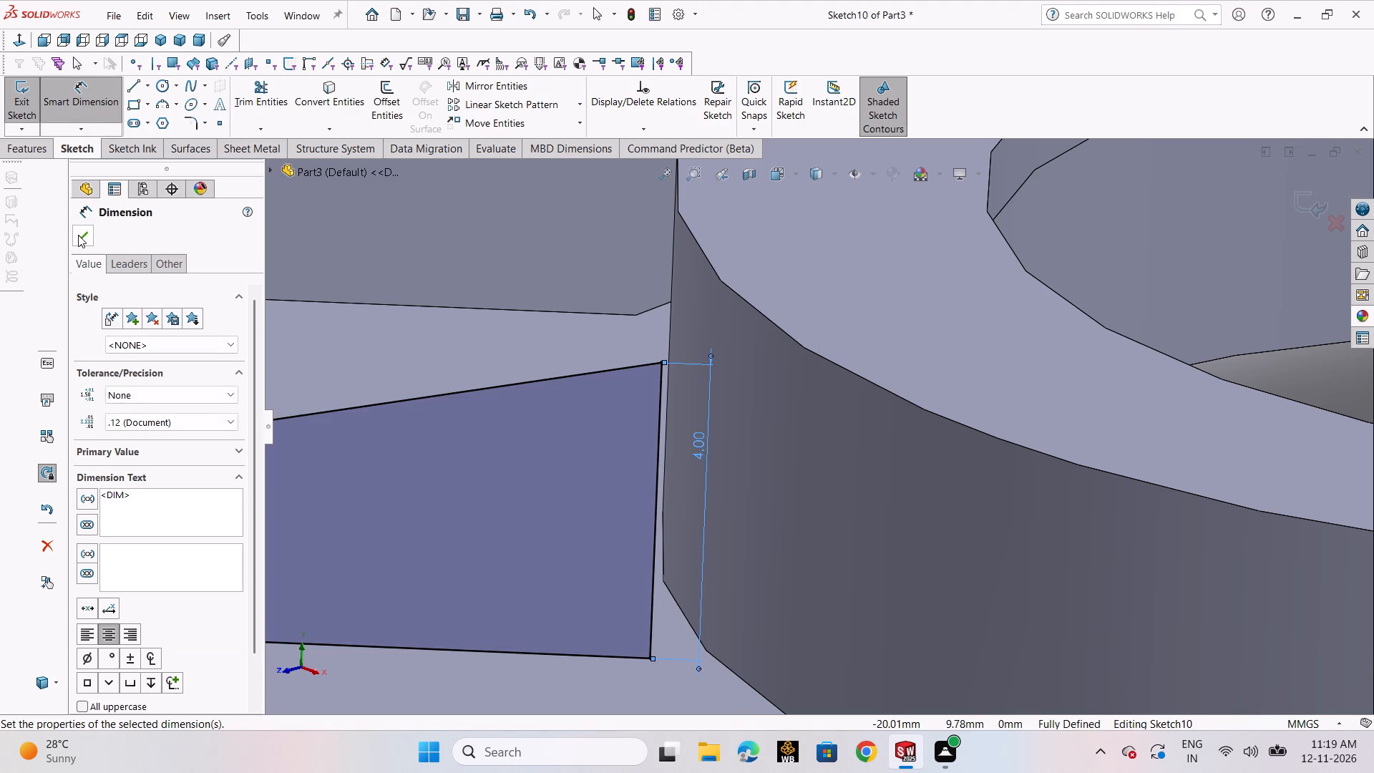
pyautogui.click(78, 235)
# Delete the bottom line of the triangular rib profile.
pyautogui.scroll(2, 583, 407)
pyautogui.scroll(3, 683, 408)
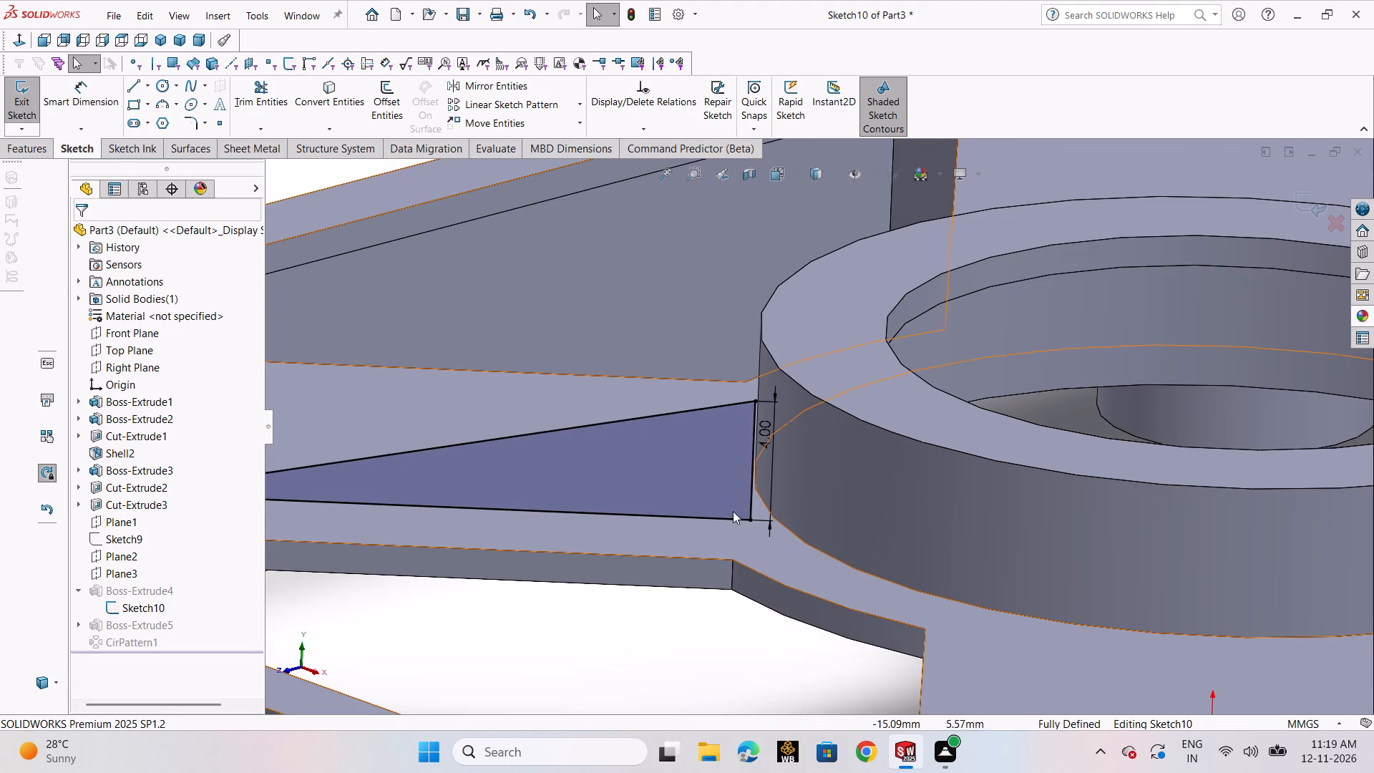
pyautogui.scroll(3, 750, 448)
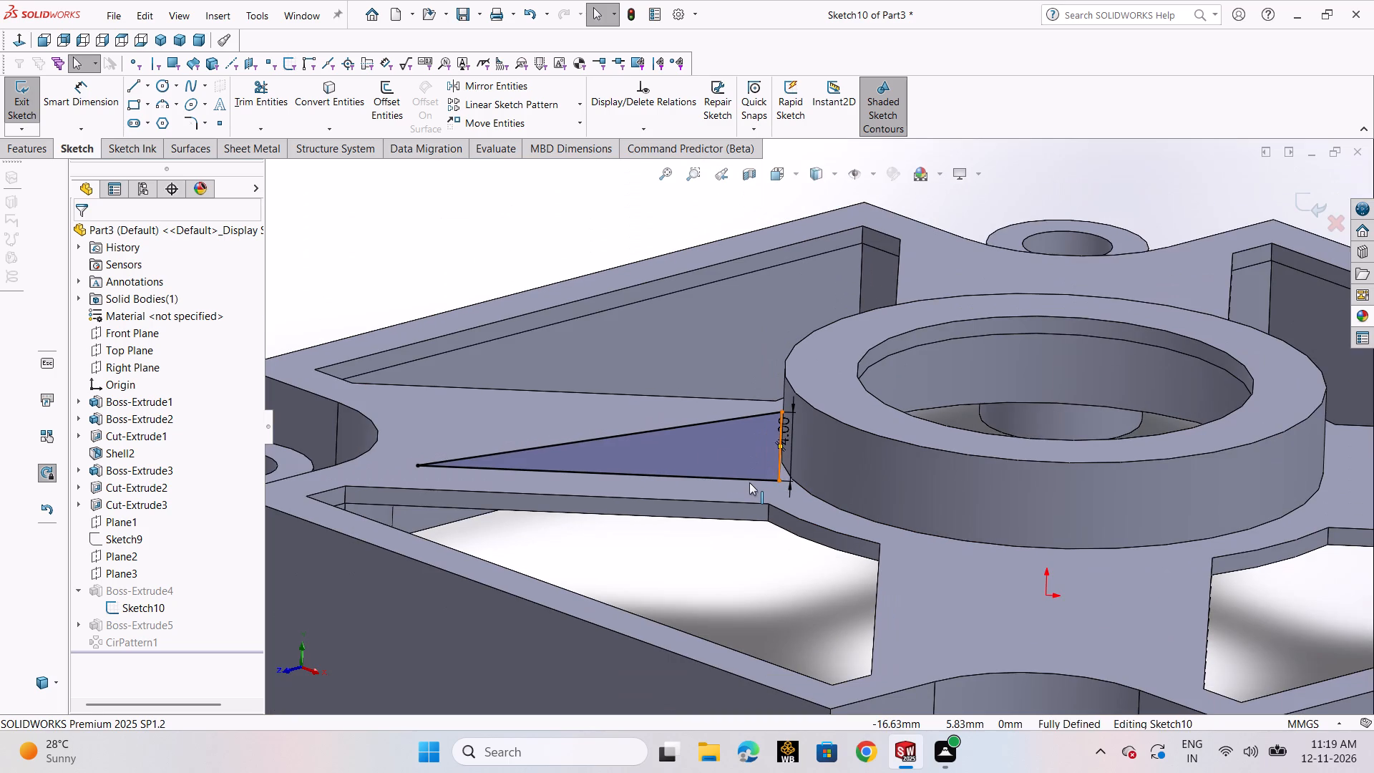
pyautogui.click(501, 467)
pyautogui.press('Delete')
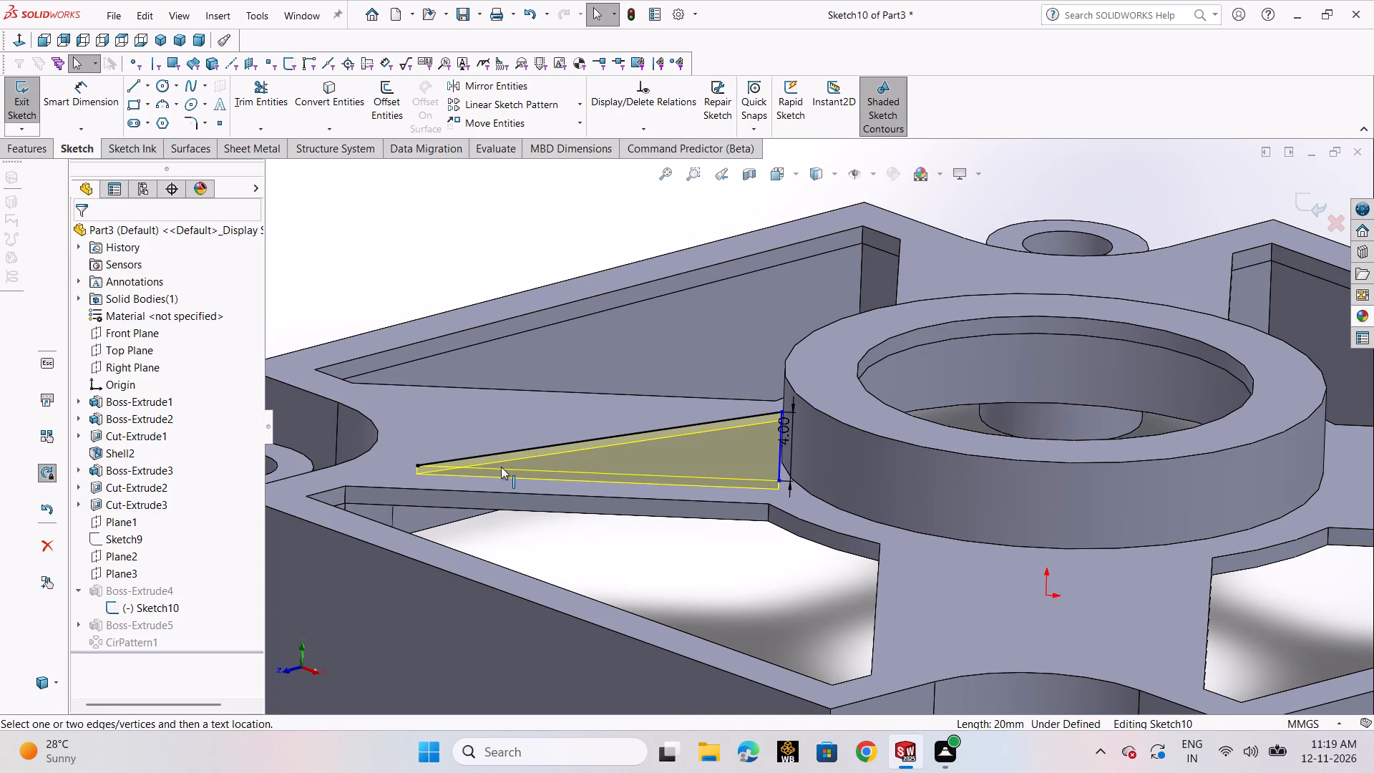
# Move the 4 mm vertical line of the rib profile inward so it sits inside the central ring's wall.
pyautogui.moveTo(781, 452); pyautogui.dragTo(802, 452)
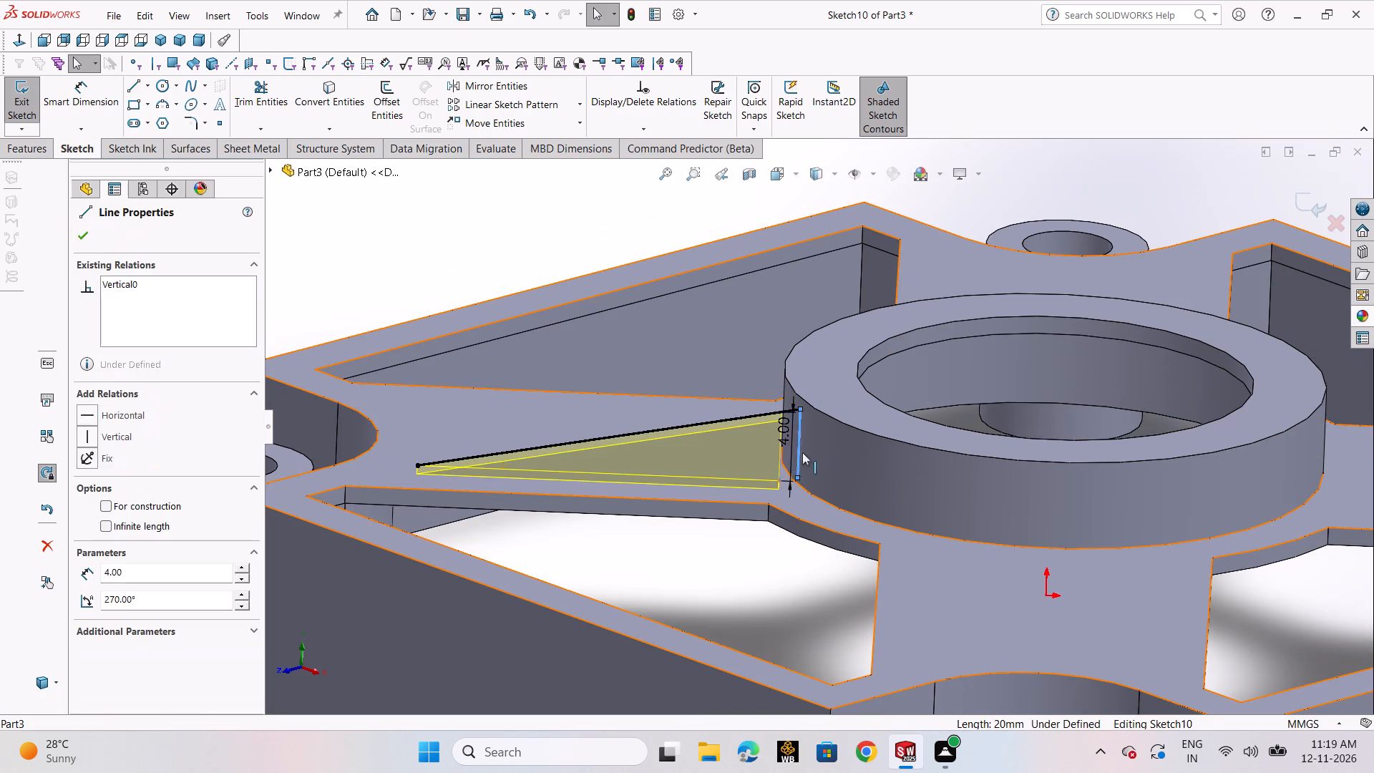
pyautogui.moveTo(802, 452); pyautogui.dragTo(826, 484)
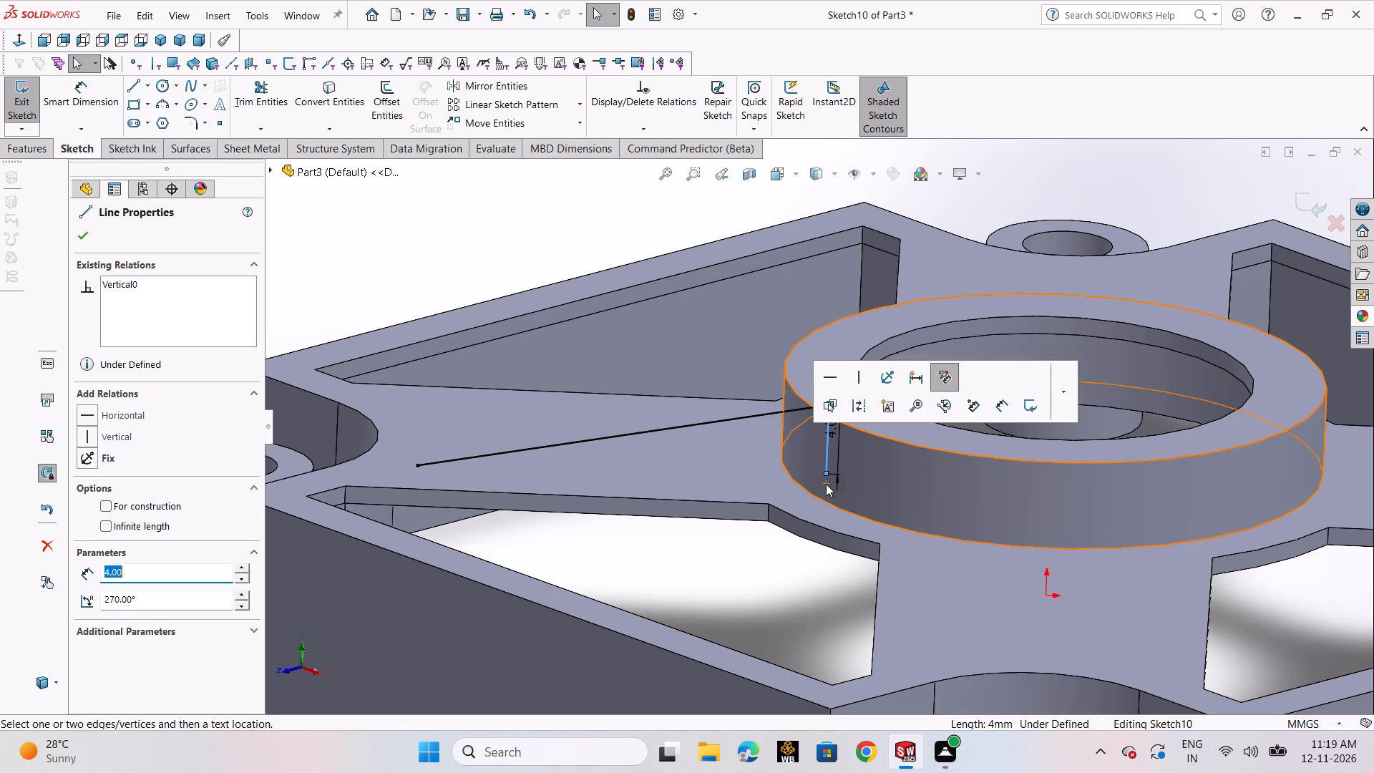
pyautogui.scroll(-3, 916, 456)
pyautogui.scroll(3, 547, 412)
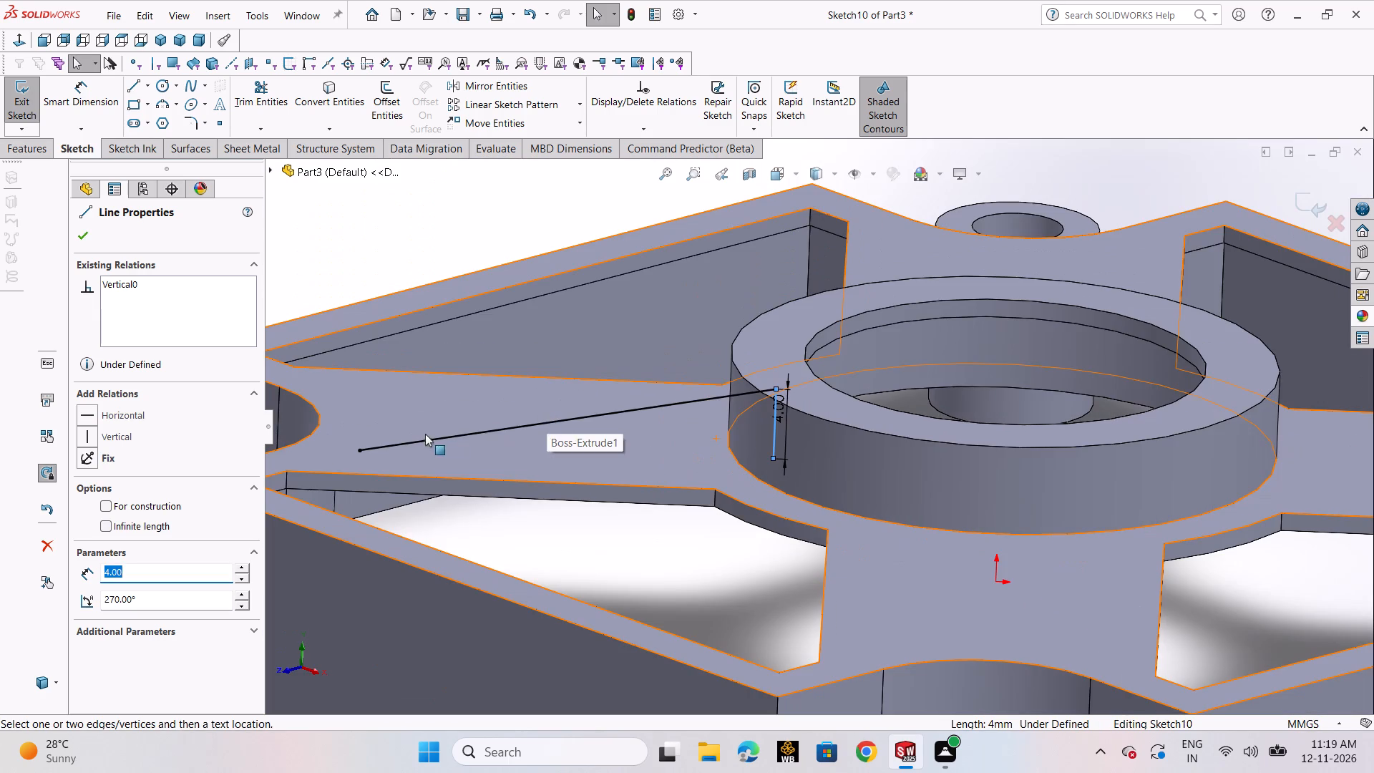
# Shorten the sloping line by moving its outer end toward the central ring, to about 14.8 mm long.
pyautogui.moveTo(363, 447); pyautogui.dragTo(493, 444)
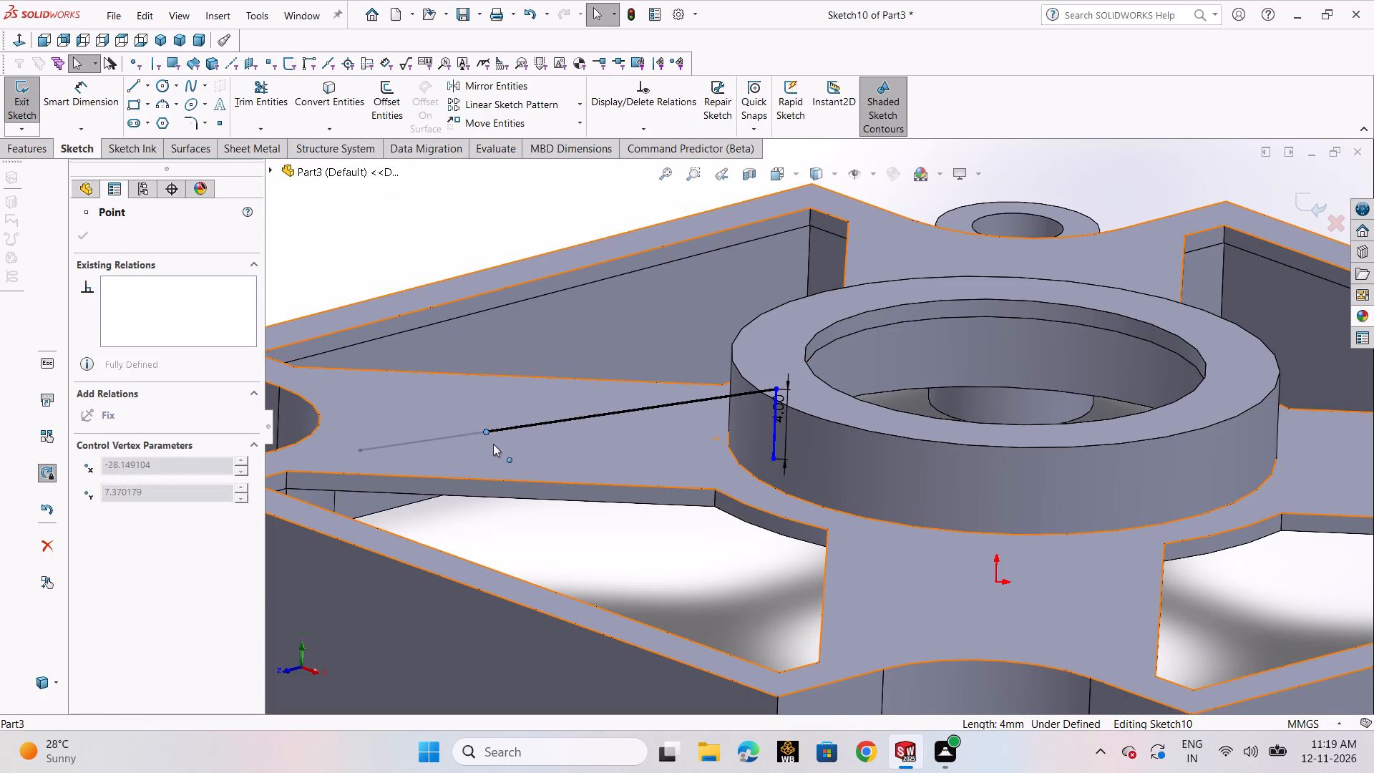
pyautogui.moveTo(493, 444); pyautogui.dragTo(500, 444)
pyautogui.scroll(-2, 657, 436)
pyautogui.moveTo(700, 589); pyautogui.dragTo(701, 529, button='middle')
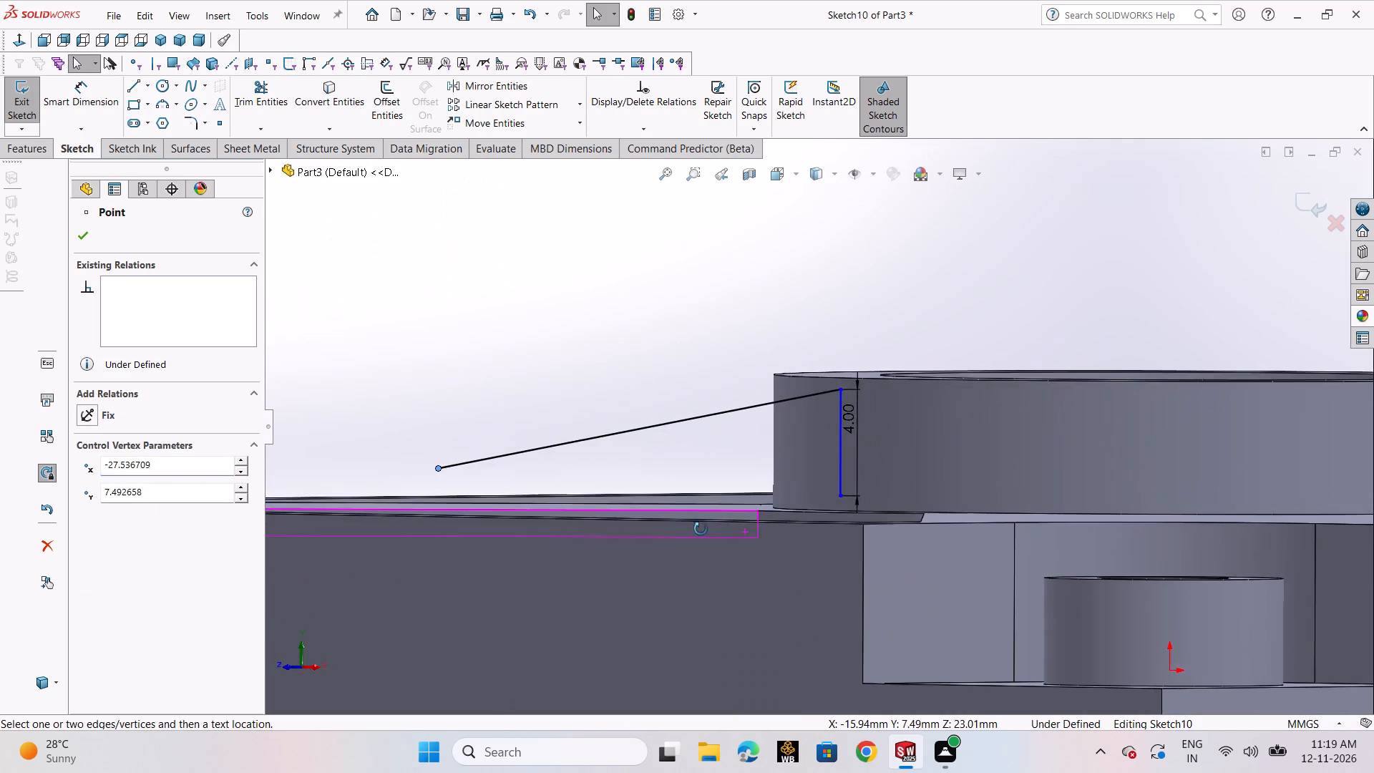
pyautogui.moveTo(701, 529); pyautogui.dragTo(706, 545, button='middle')
pyautogui.scroll(1, 705, 542)
pyautogui.moveTo(495, 456); pyautogui.dragTo(495, 472)
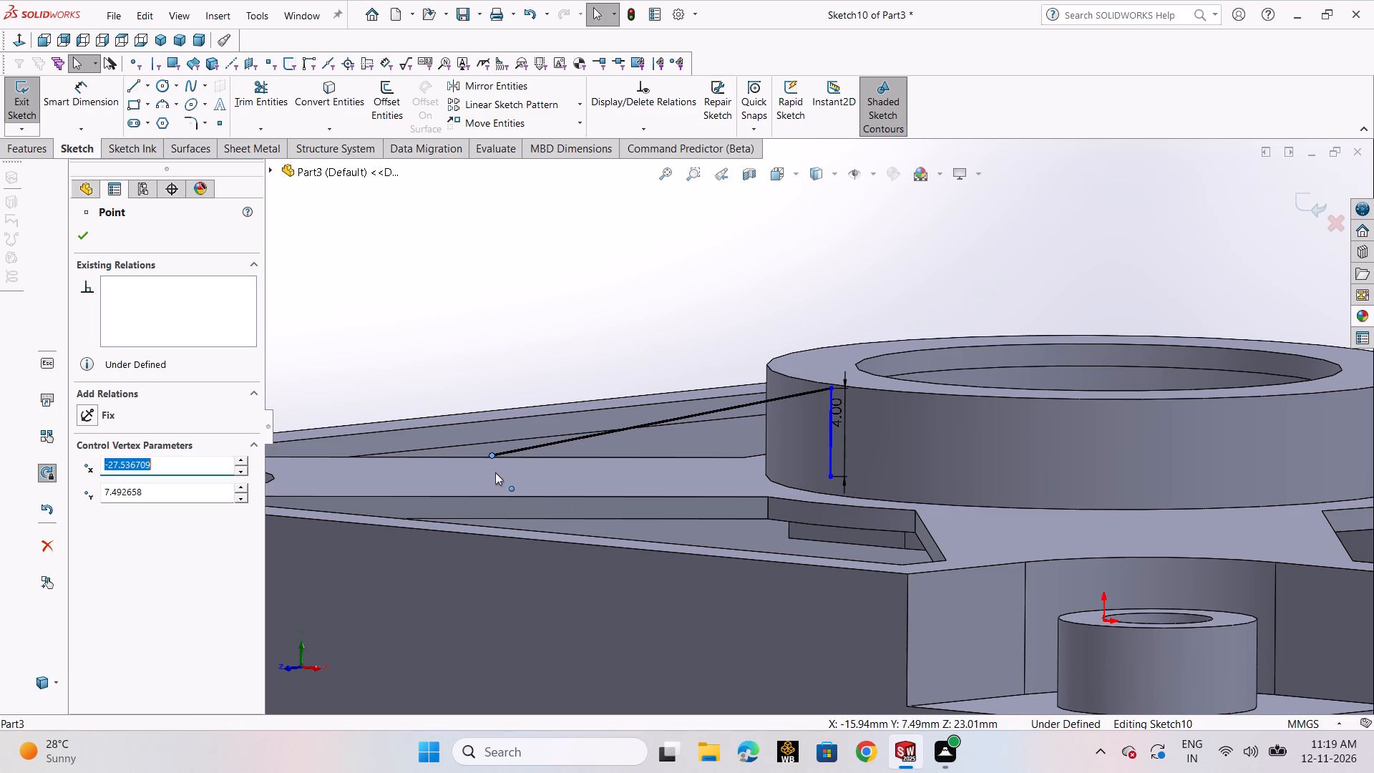
pyautogui.moveTo(495, 472); pyautogui.dragTo(515, 485)
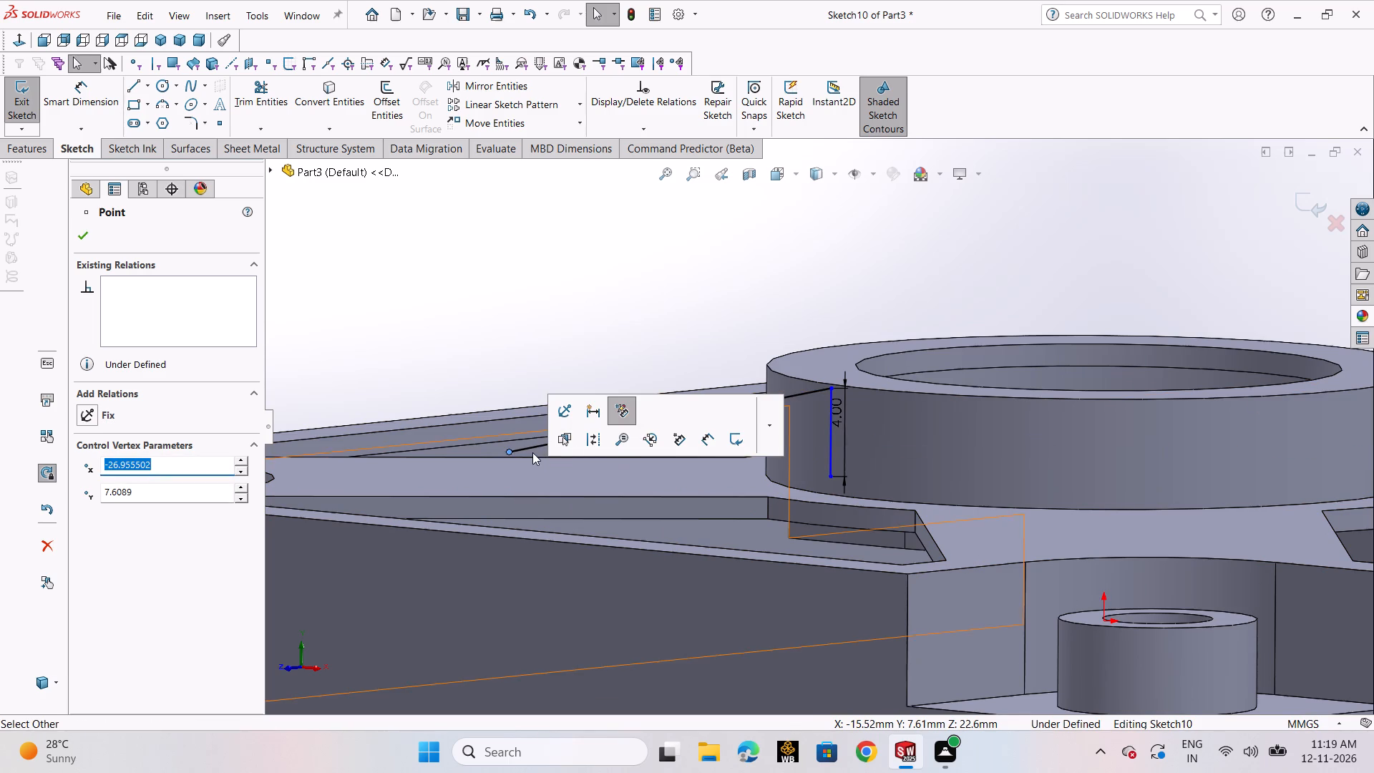
# Delete the sloping line of the rib profile along with its associated references.
pyautogui.click(527, 449)
pyautogui.press('Delete')
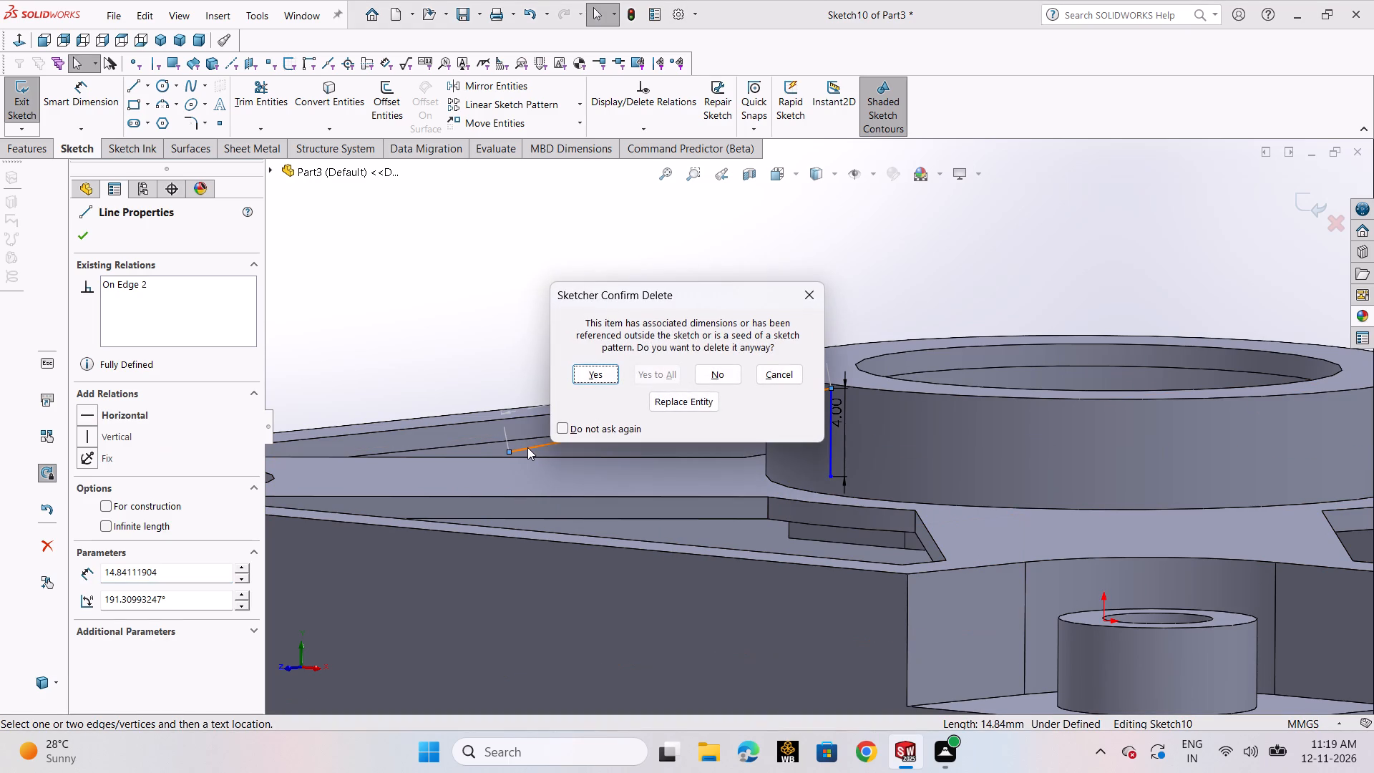
pyautogui.click(581, 377)
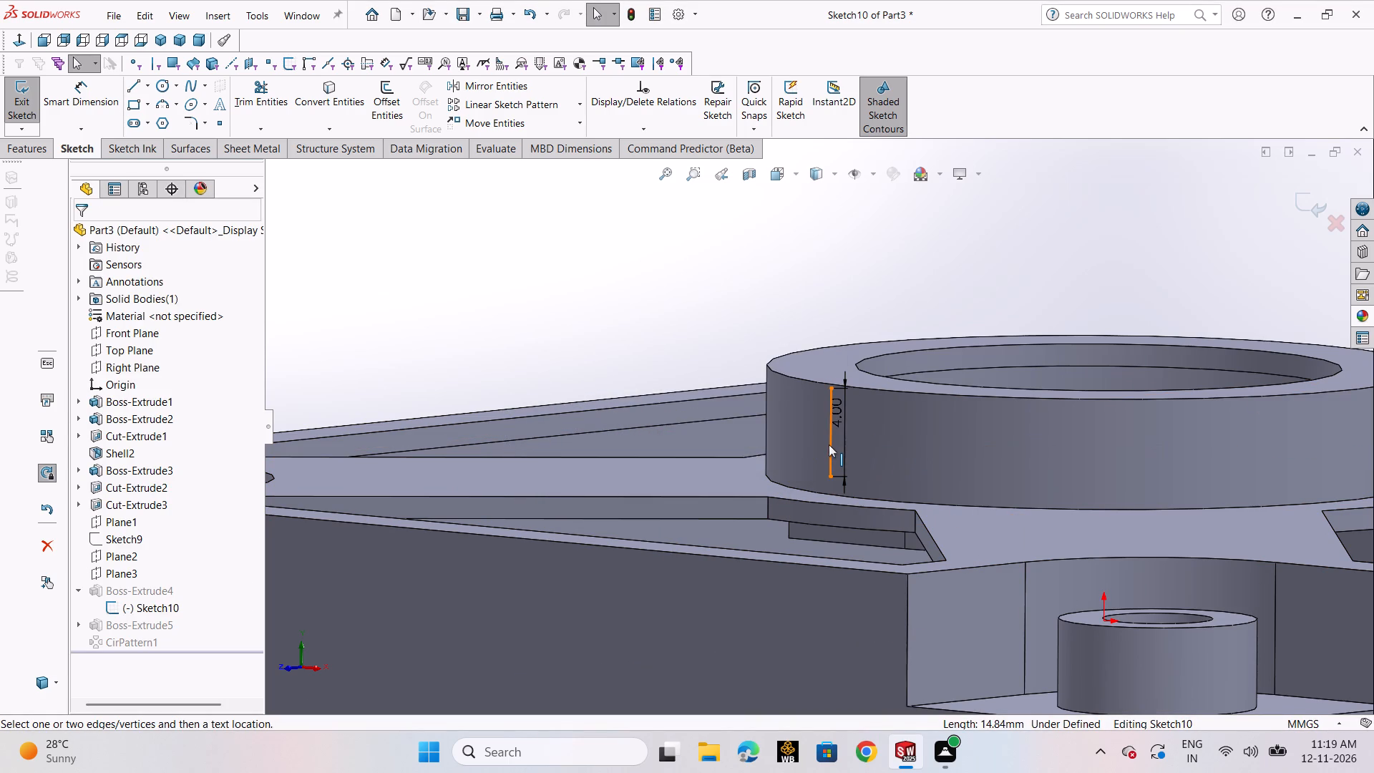
# Move the 4 mm line down until its lower end is at about X -12.6, Y 5.7, and make it vertical.
pyautogui.moveTo(833, 477); pyautogui.dragTo(832, 492)
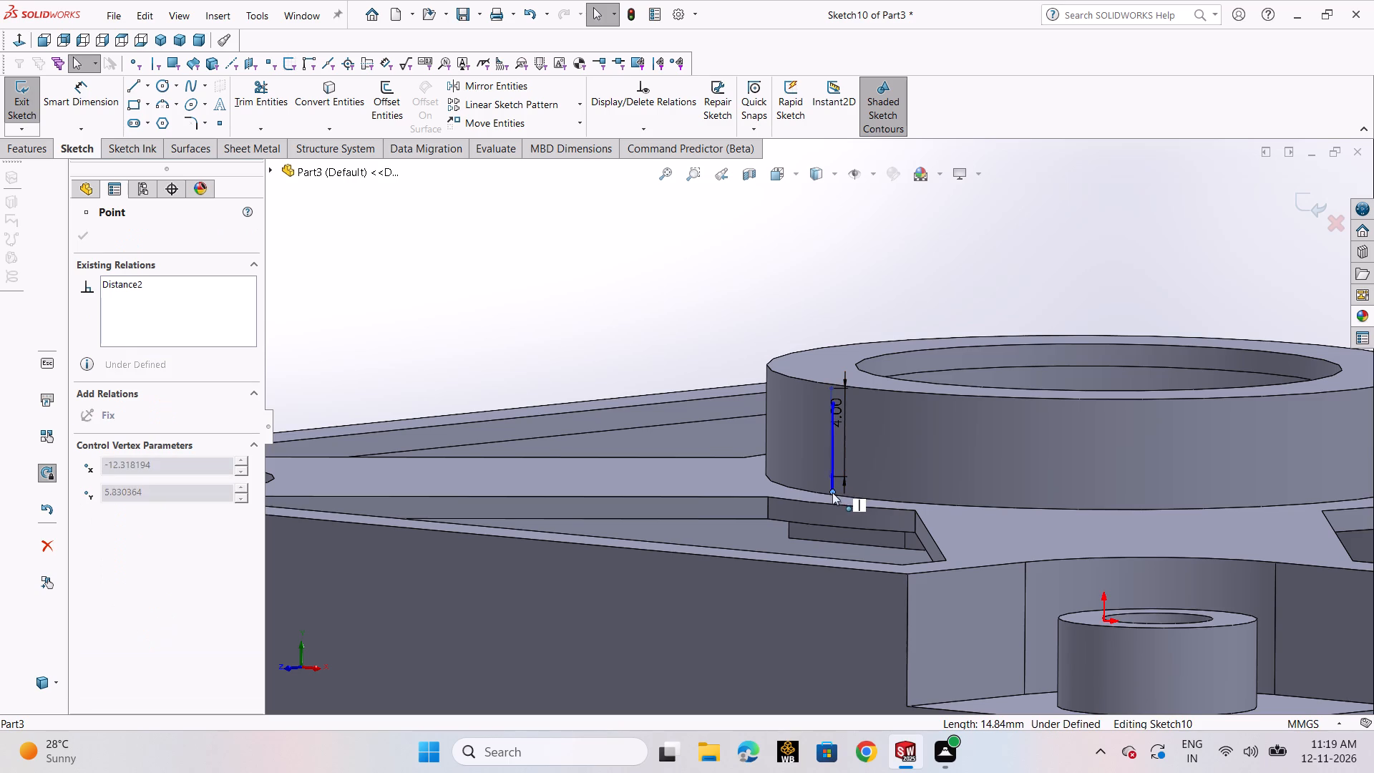
pyautogui.moveTo(832, 492); pyautogui.dragTo(826, 494)
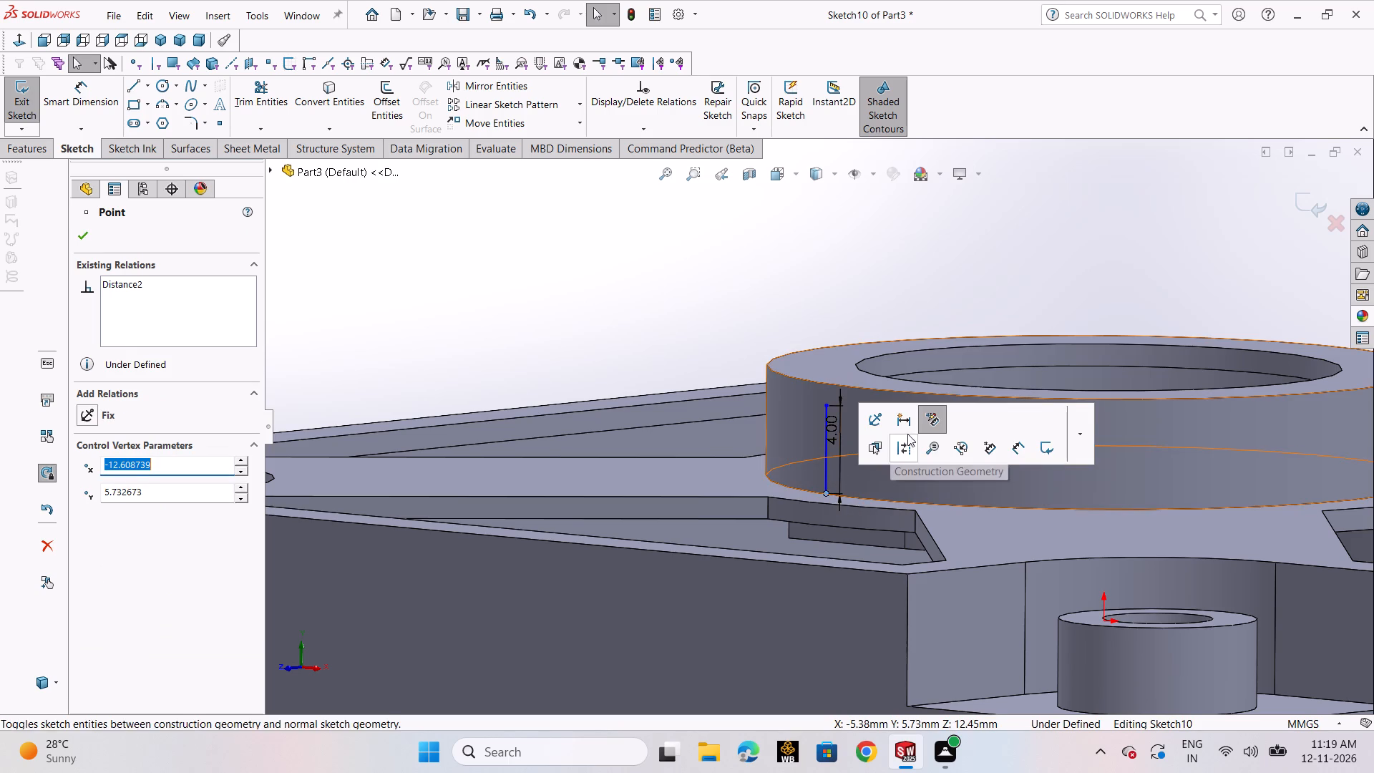
pyautogui.click(695, 333)
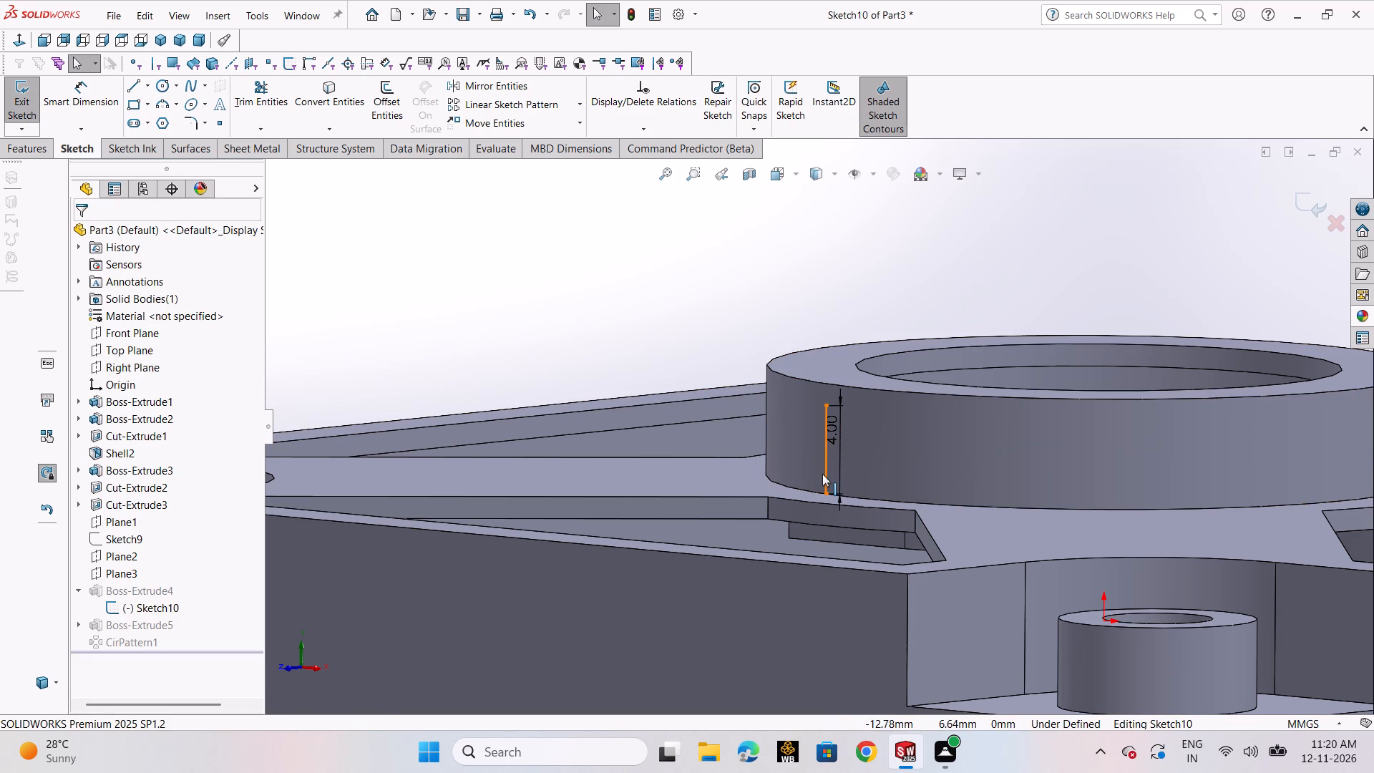
pyautogui.click(827, 477)
pyautogui.click(907, 405)
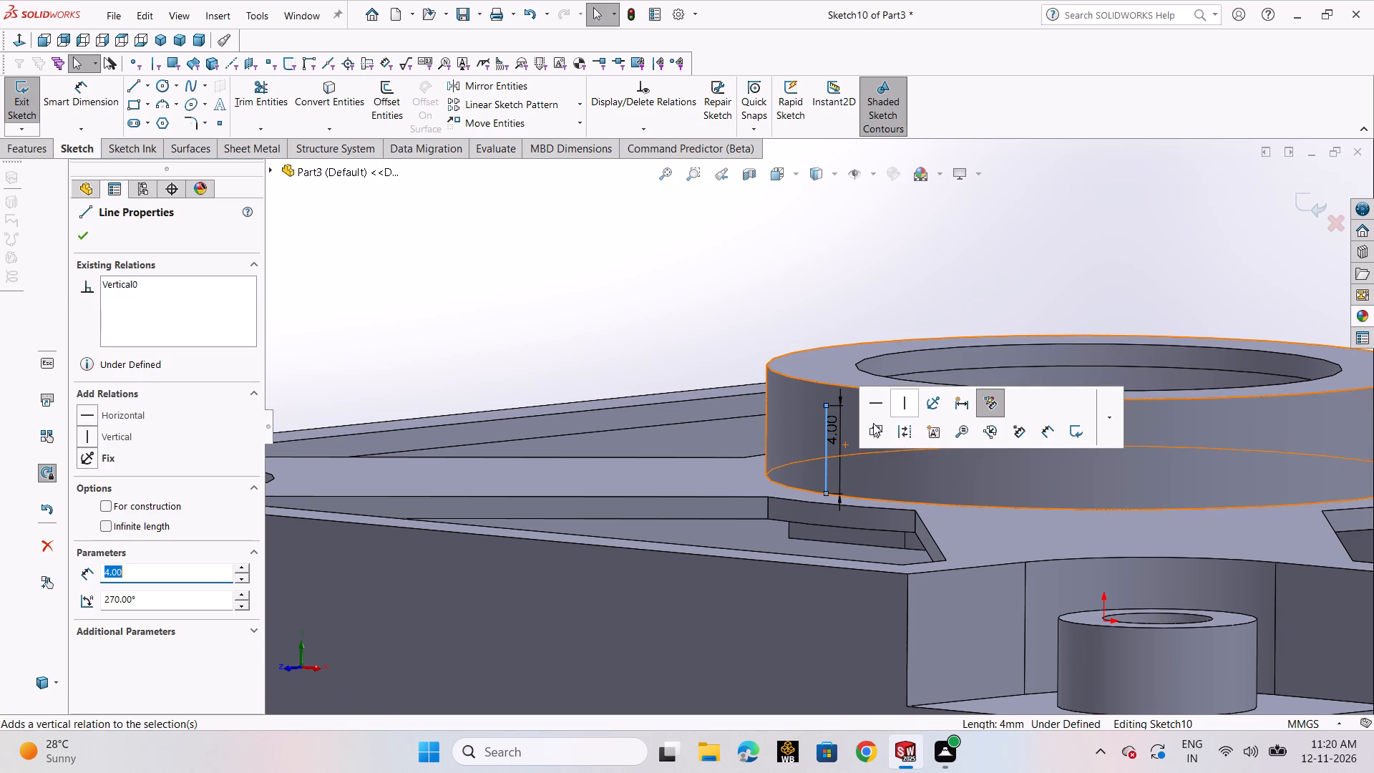
pyautogui.scroll(-4, 872, 423)
pyautogui.click(801, 298)
# Draw a horizontal line about 17.9 mm long from the vertical line's lower end outward, away from the central ring.
pyautogui.scroll(-3, 894, 390)
pyautogui.moveTo(899, 409); pyautogui.dragTo(895, 422, button='middle')
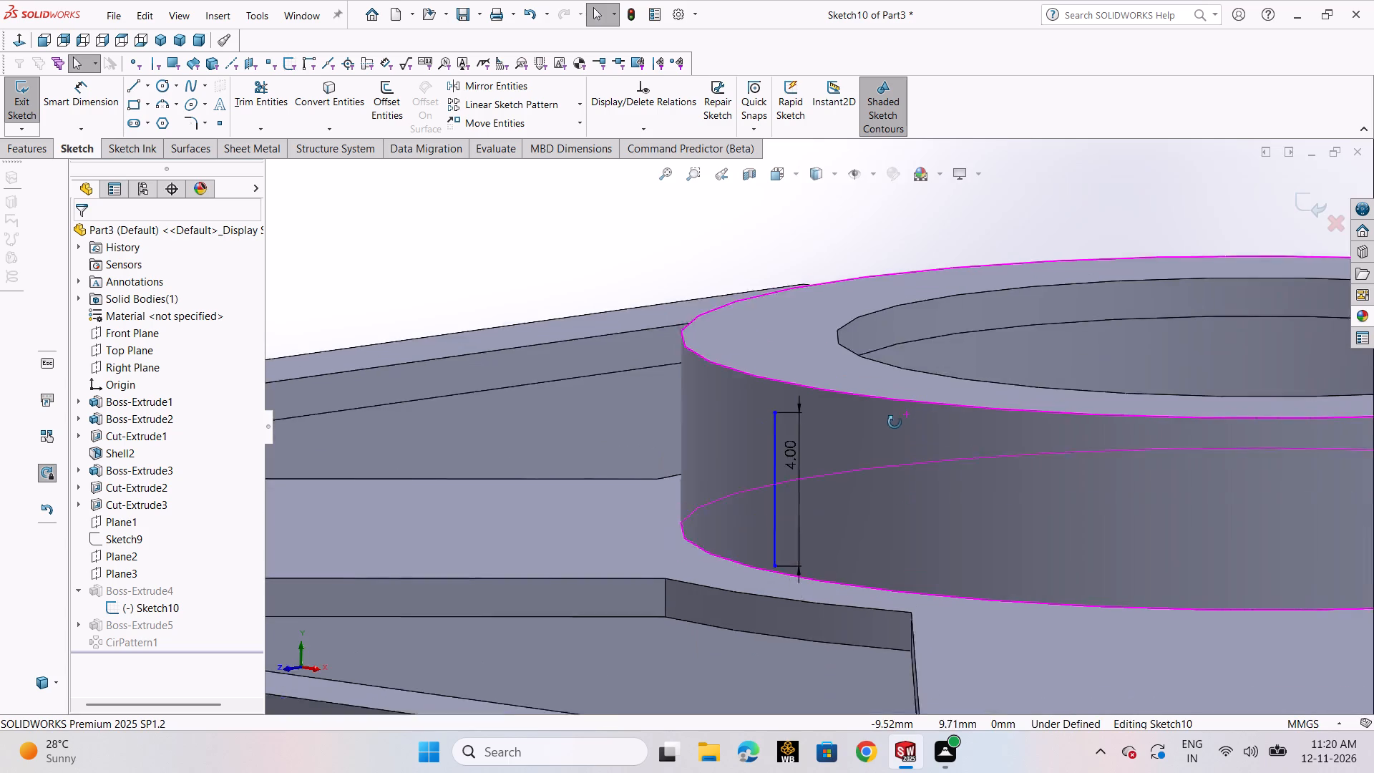
pyautogui.moveTo(895, 422); pyautogui.dragTo(901, 429, button='middle')
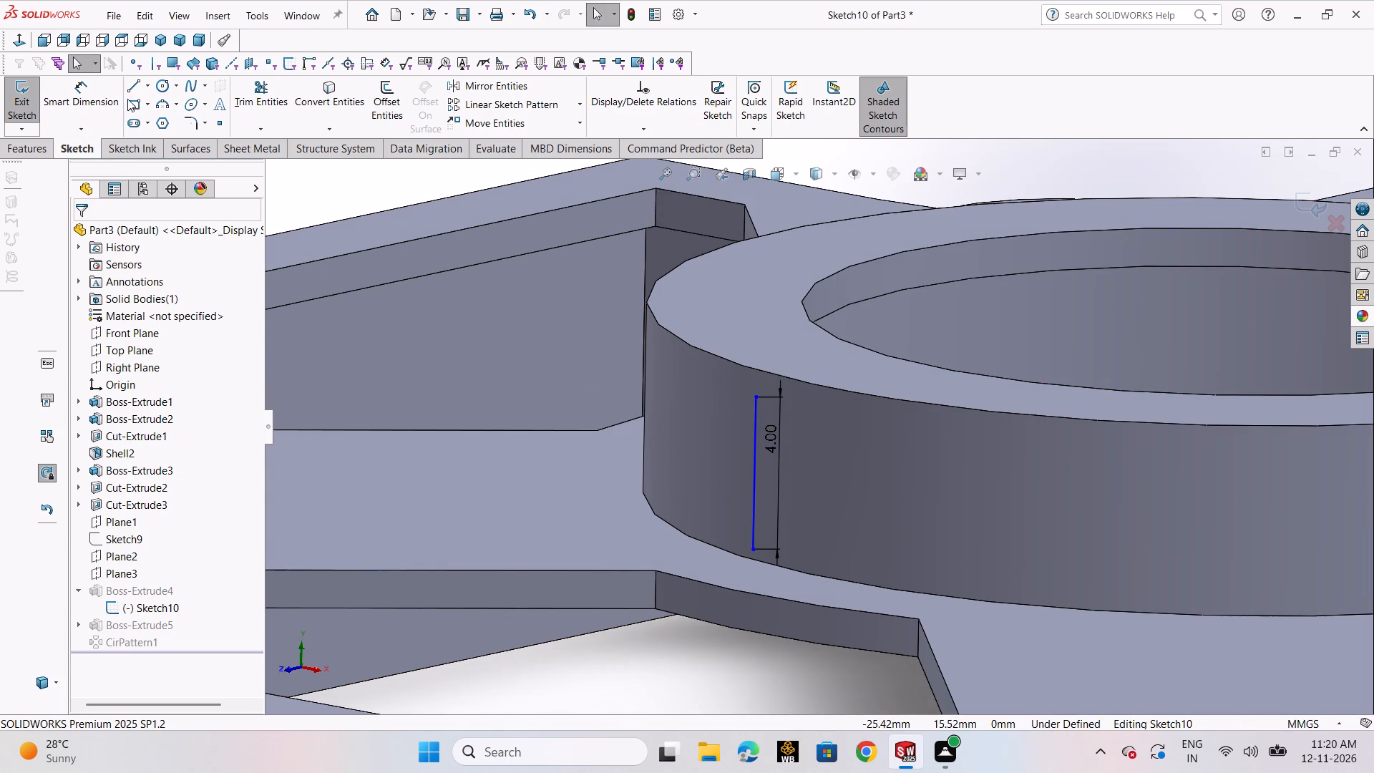
pyautogui.click(127, 89)
pyautogui.click(144, 101)
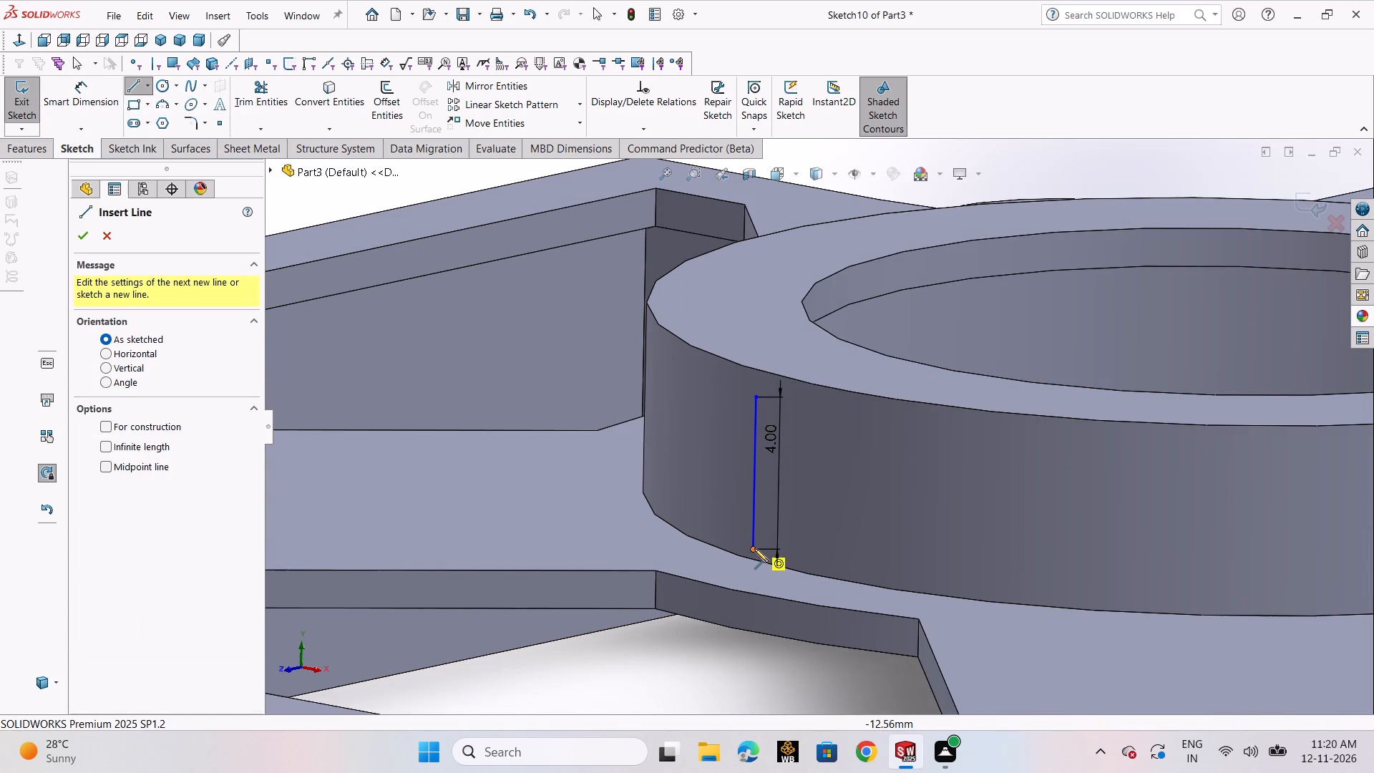
pyautogui.click(751, 550)
pyautogui.scroll(3, 500, 538)
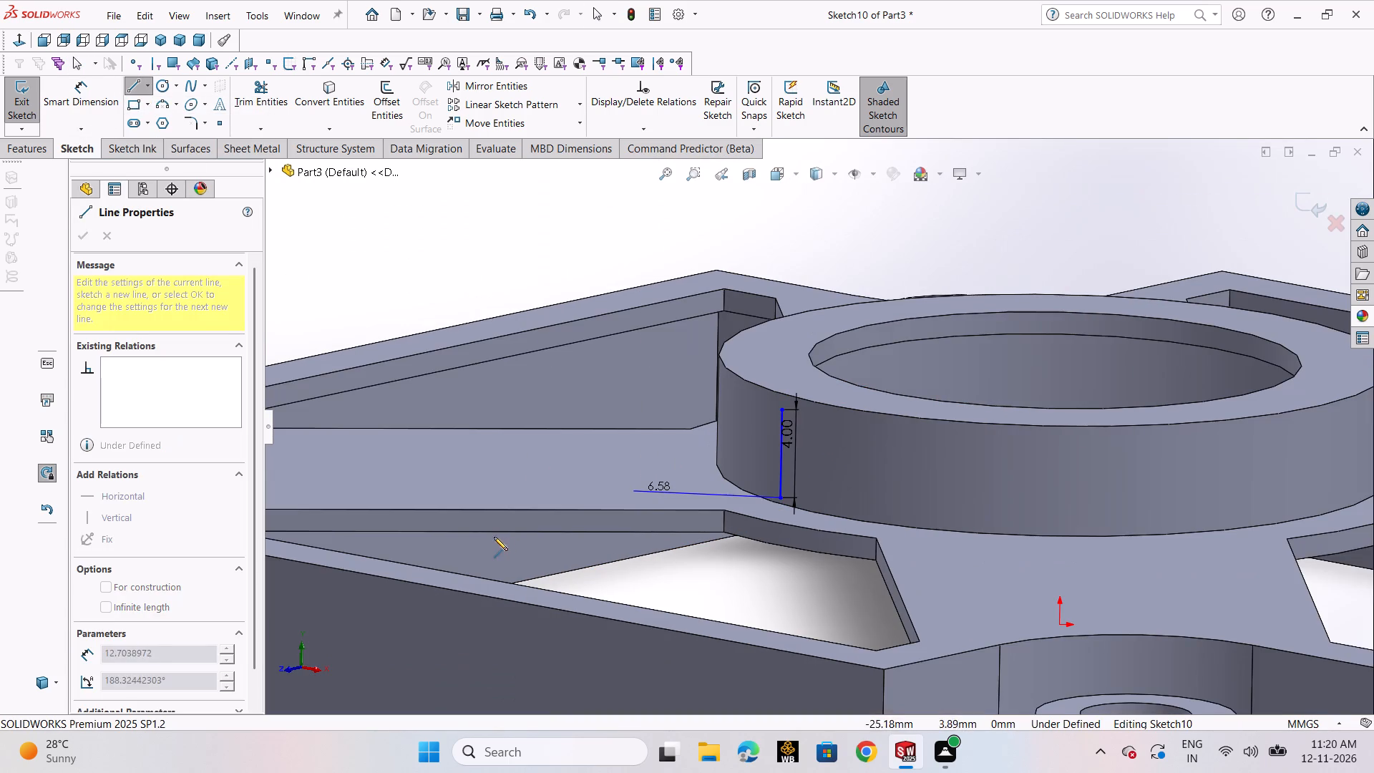
pyautogui.moveTo(396, 497); pyautogui.dragTo(397, 522, button='middle')
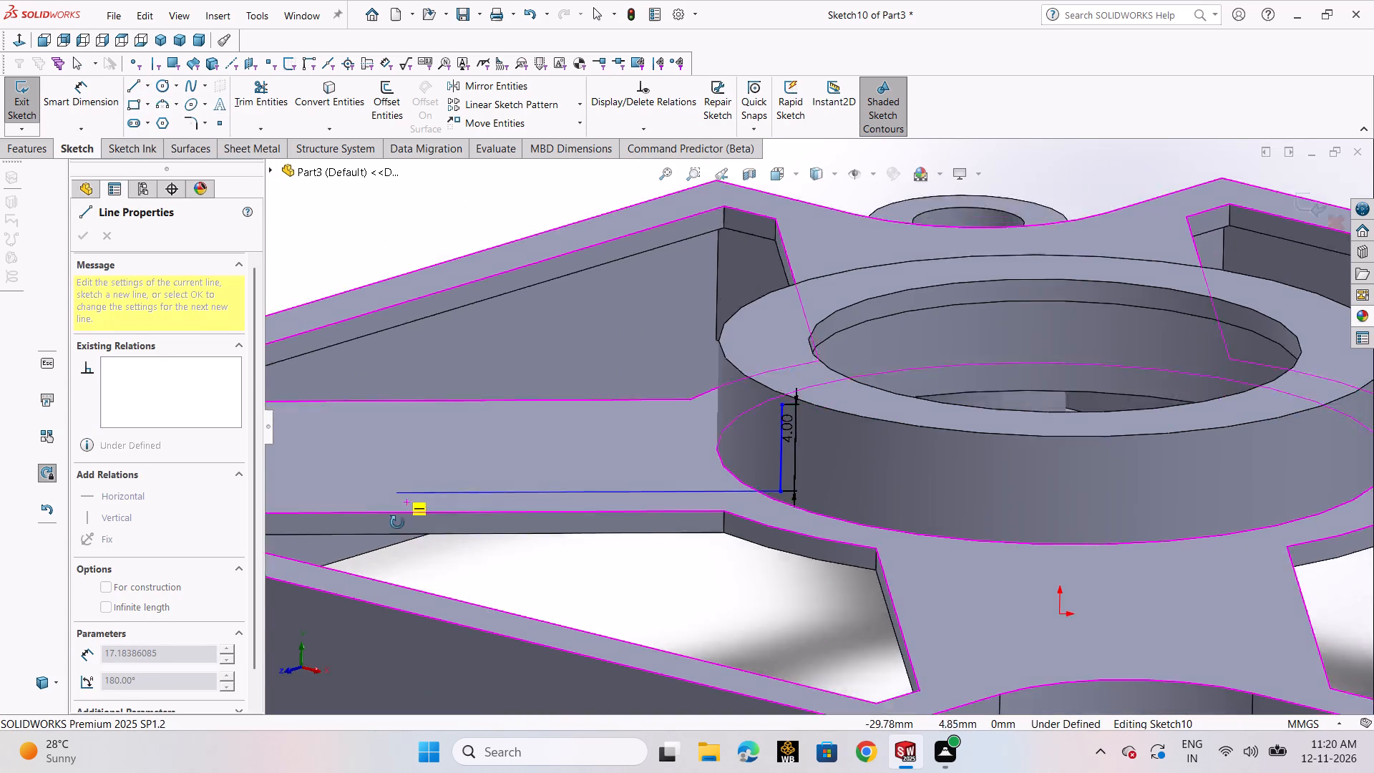
pyautogui.moveTo(397, 522); pyautogui.dragTo(396, 533, button='middle')
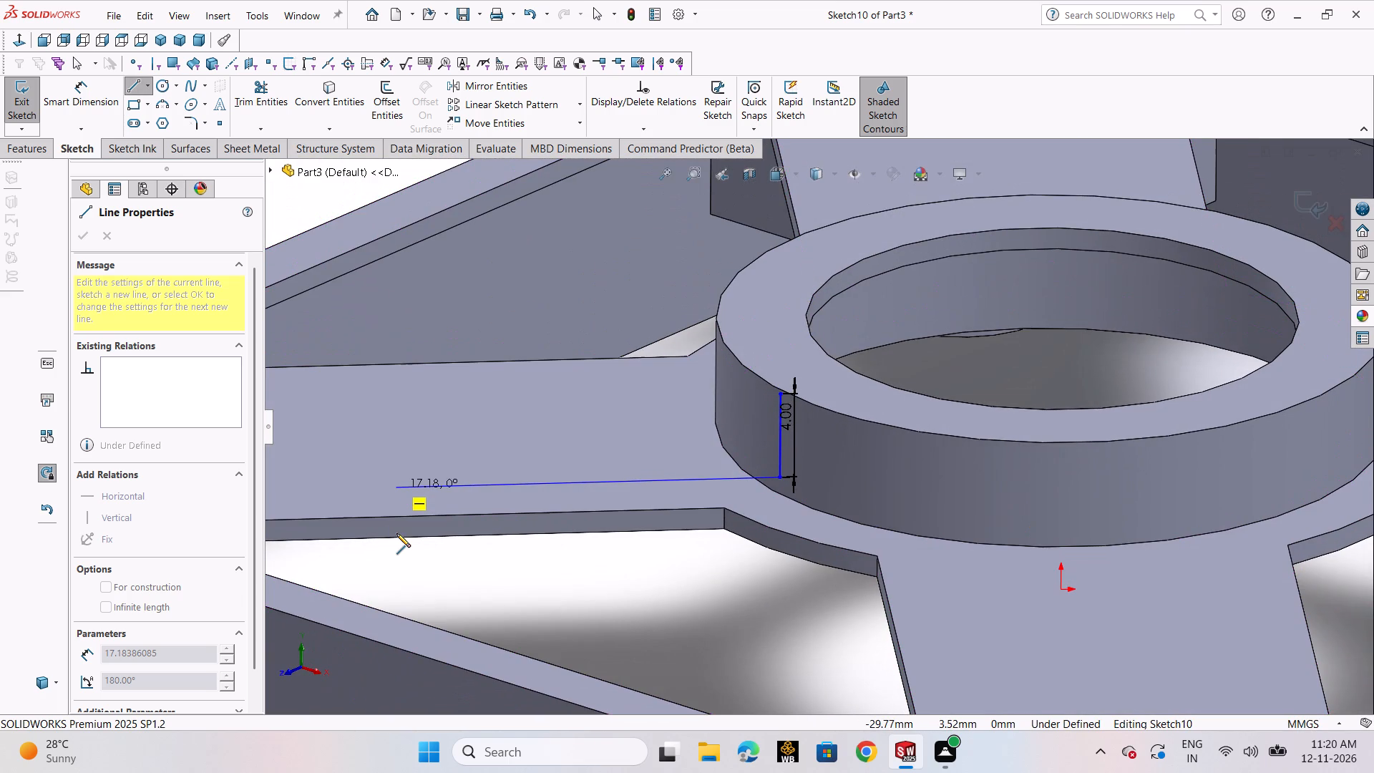
pyautogui.write('20')
pyautogui.press('Return')
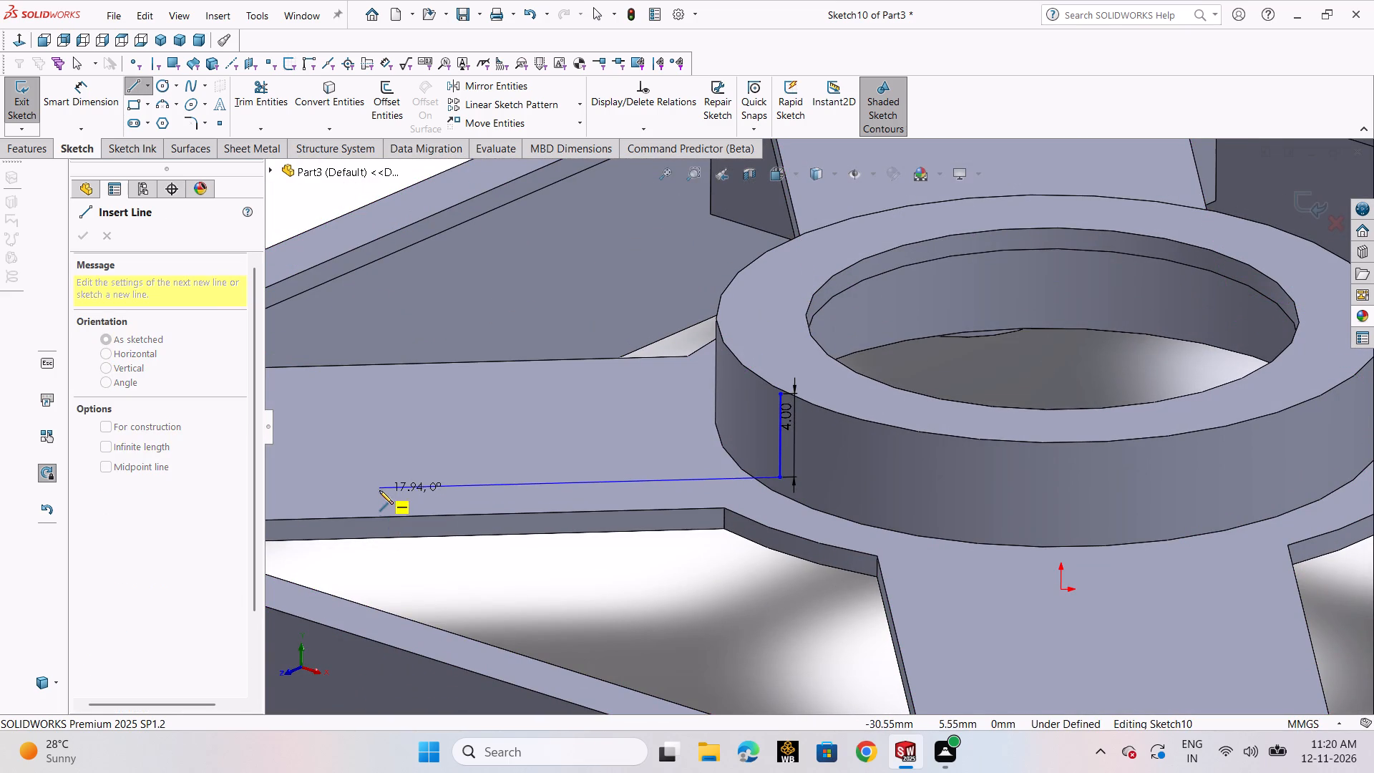
pyautogui.click(379, 490)
pyautogui.rightClick(379, 490)
pyautogui.click(401, 497)
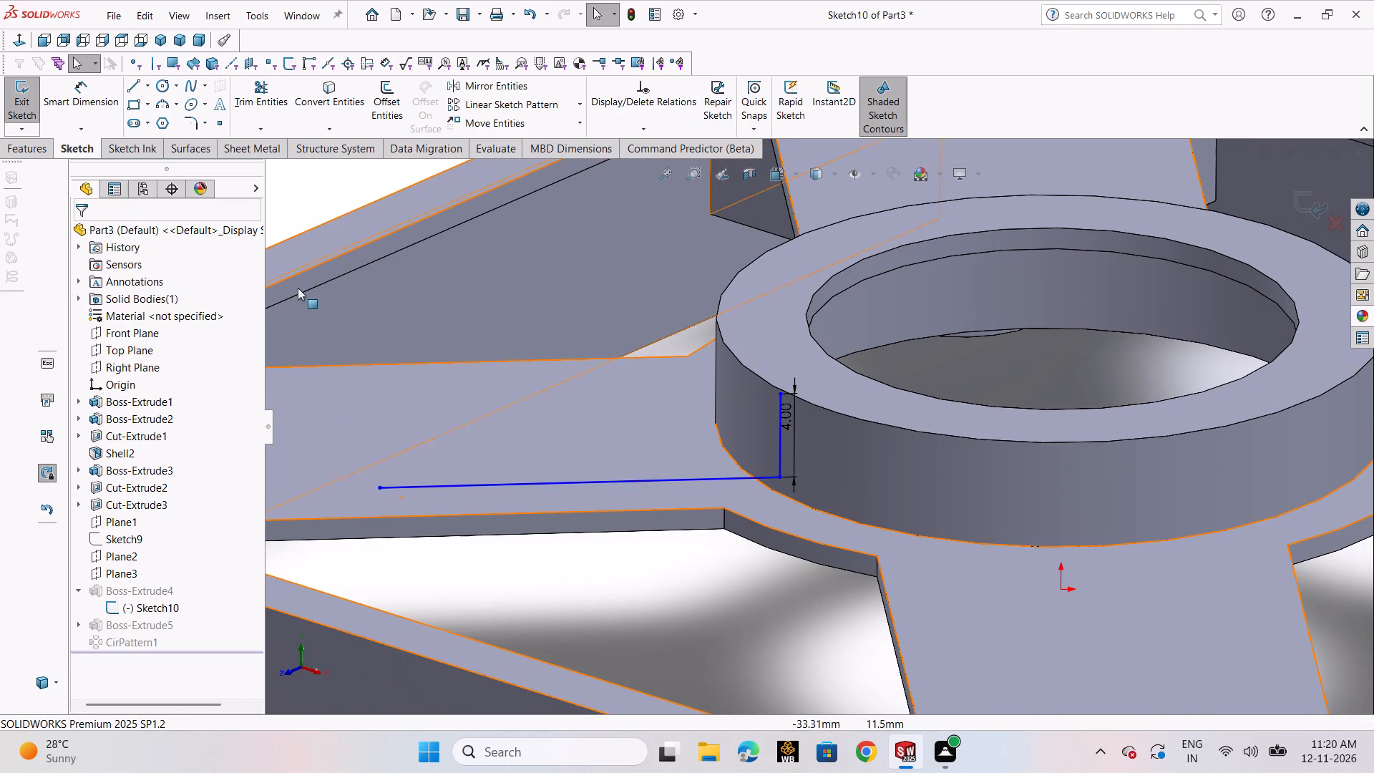
# Dimension the horizontal bottom line of the rib profile at 20 mm.
pyautogui.click(84, 99)
pyautogui.click(619, 485)
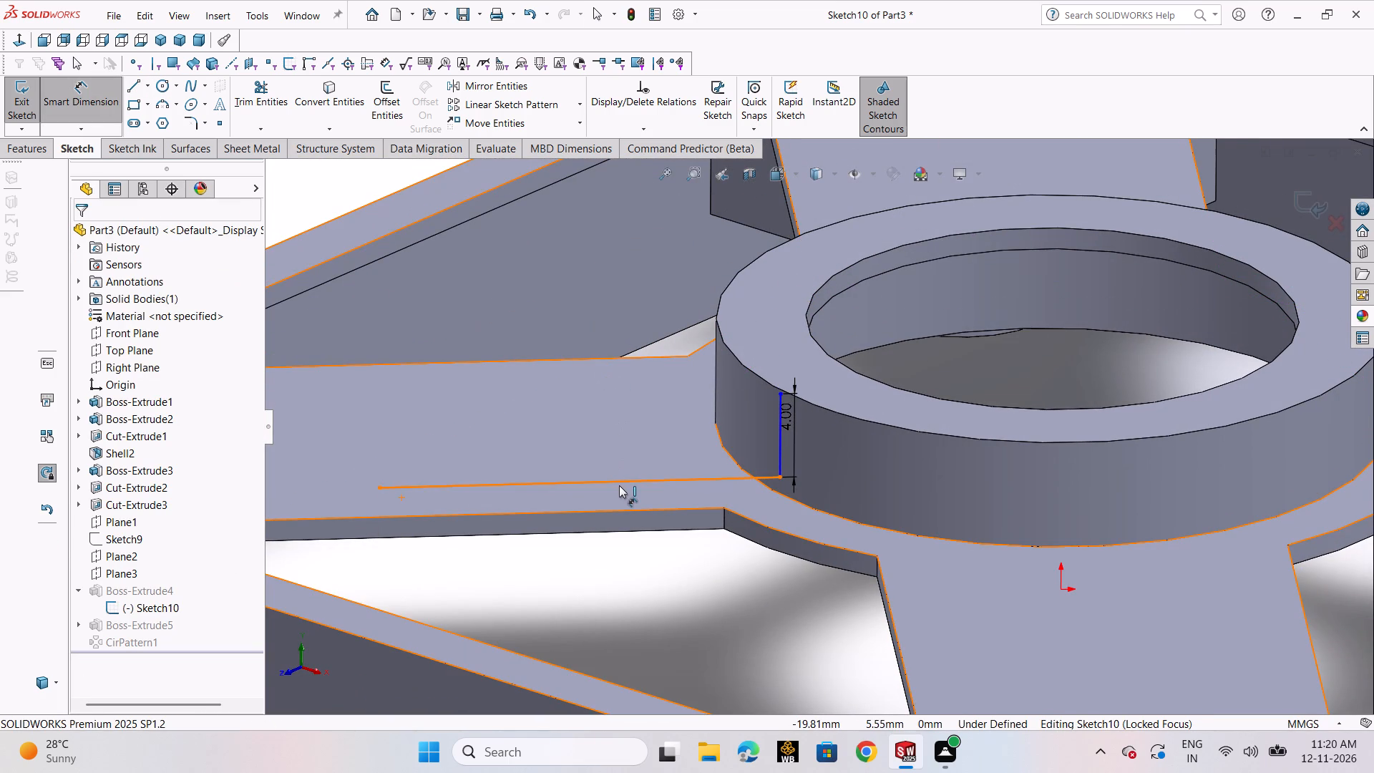
pyautogui.click(641, 591)
pyautogui.write('20')
pyautogui.press('Return')
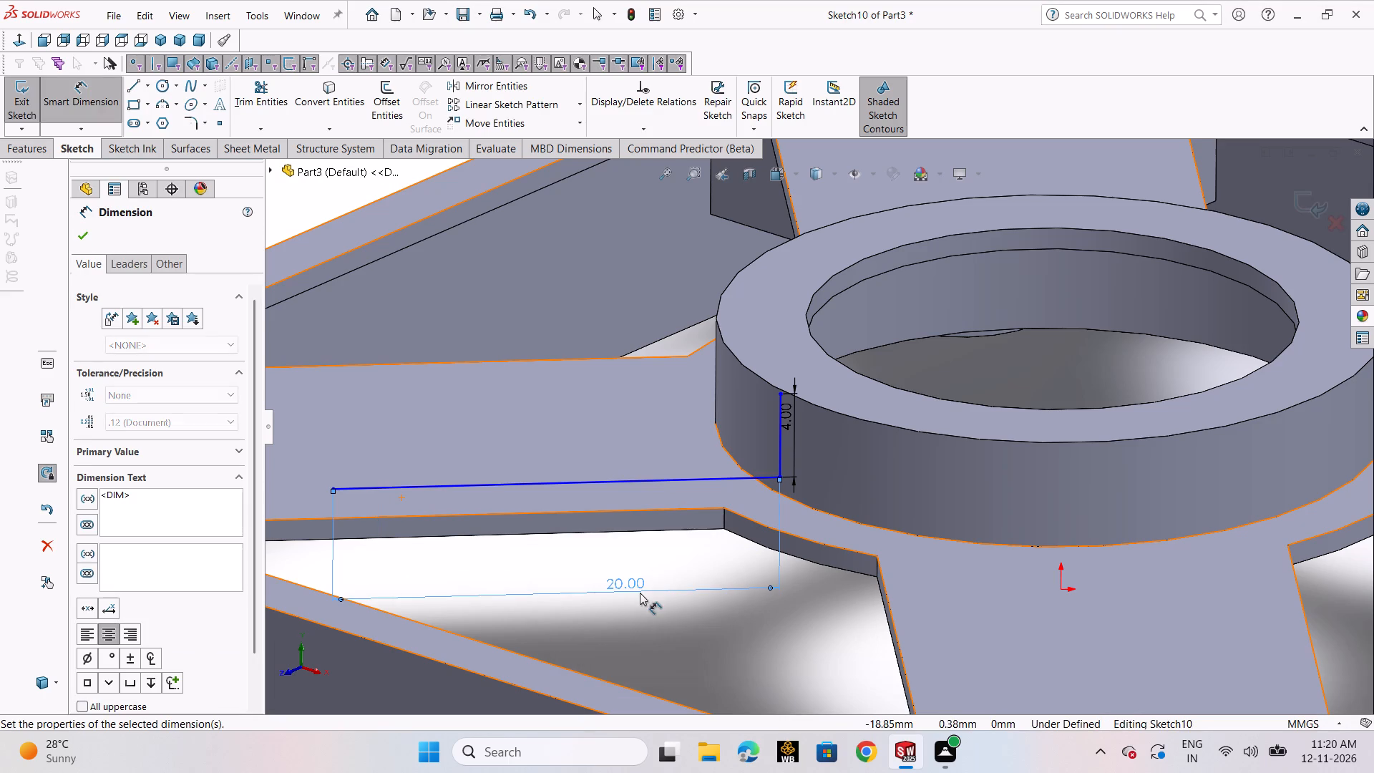
# Close the triangular rib profile with a sloping line from the bottom line's outer end to the vertical line's top, and exit the sketch.
pyautogui.click(127, 92)
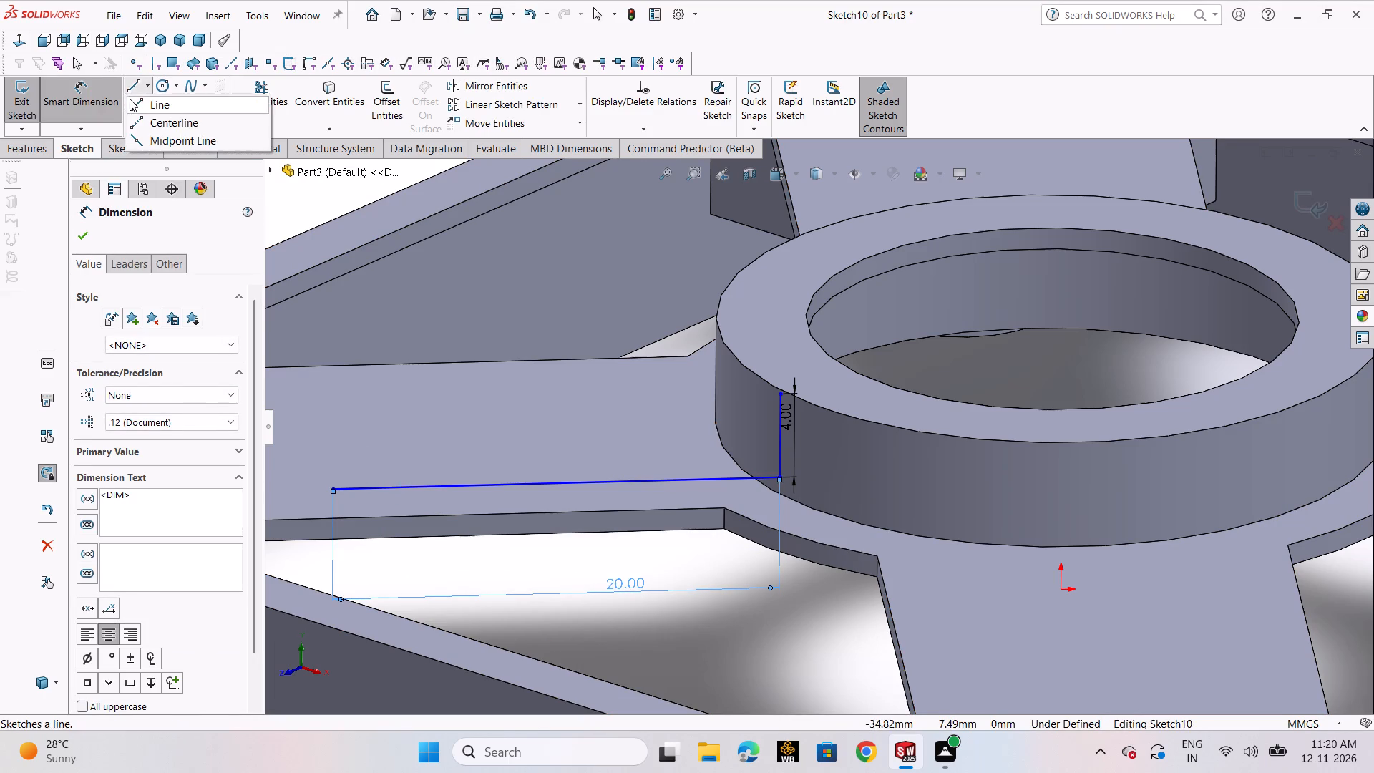
pyautogui.click(130, 99)
pyautogui.click(333, 487)
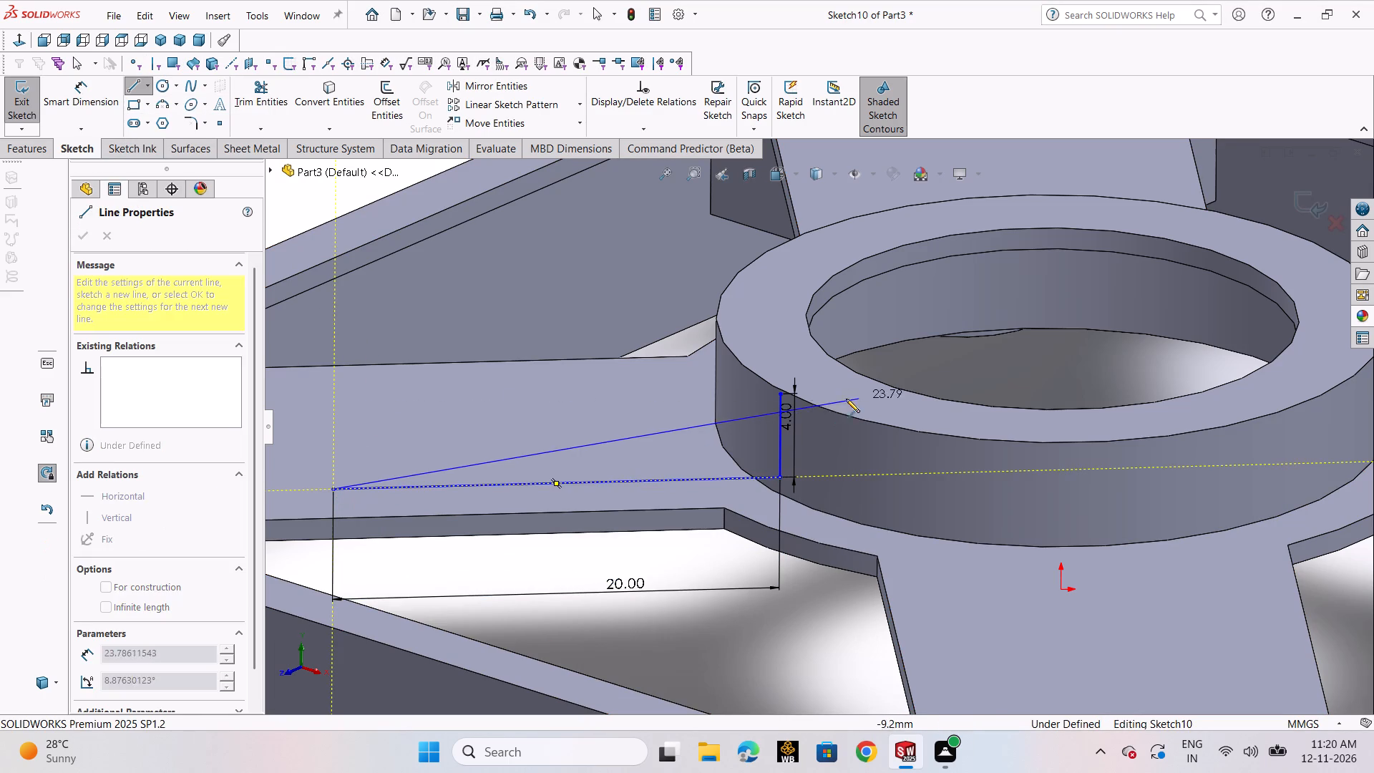
pyautogui.click(782, 397)
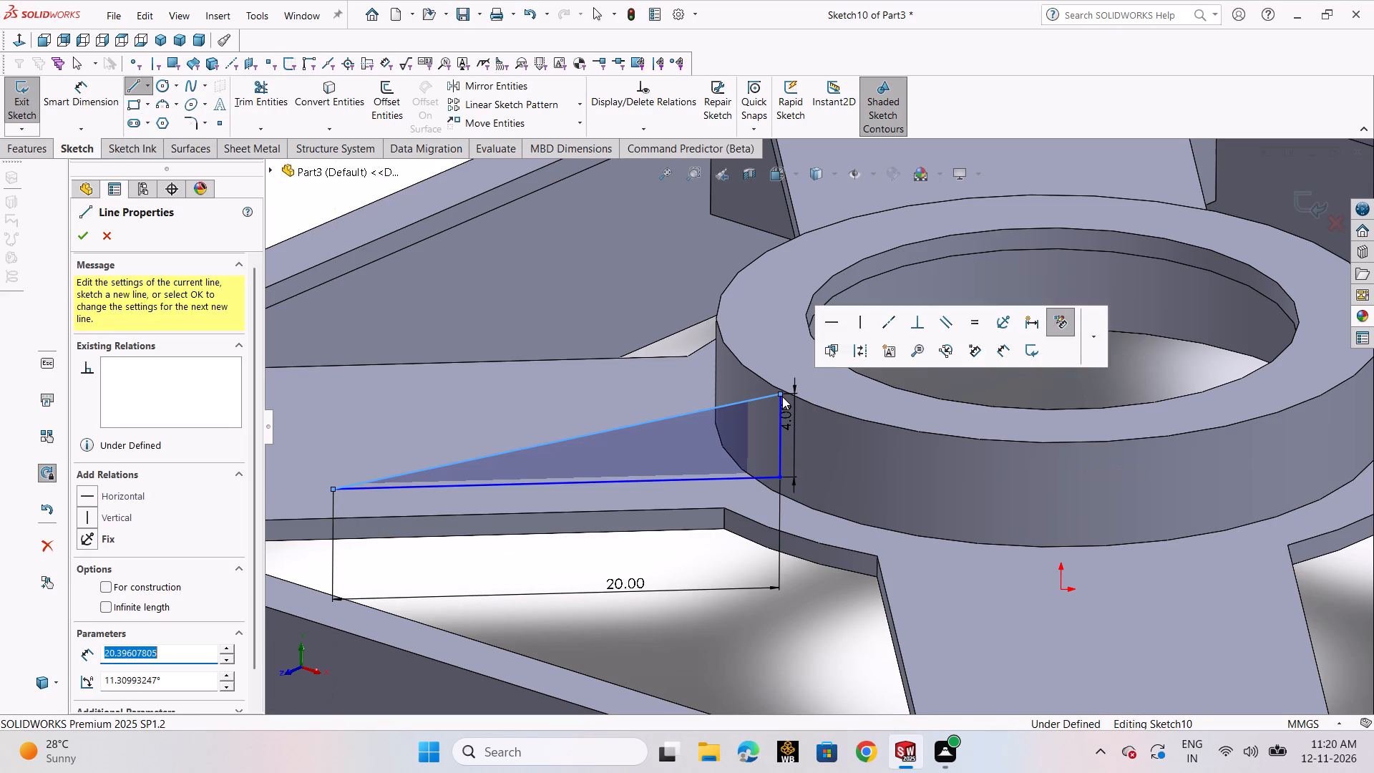
pyautogui.rightClick(782, 397)
pyautogui.click(834, 417)
pyautogui.click(835, 415)
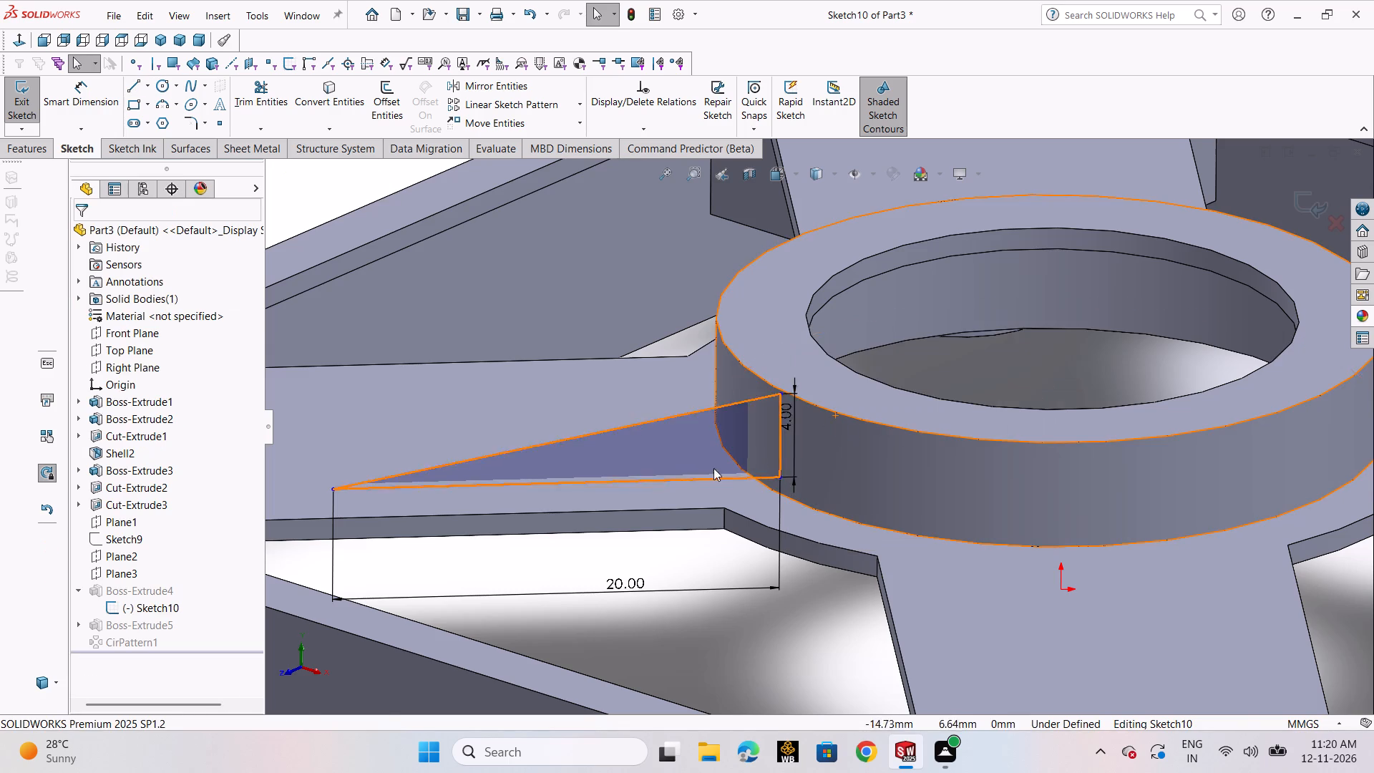
pyautogui.scroll(2, 659, 493)
pyautogui.click(23, 110)
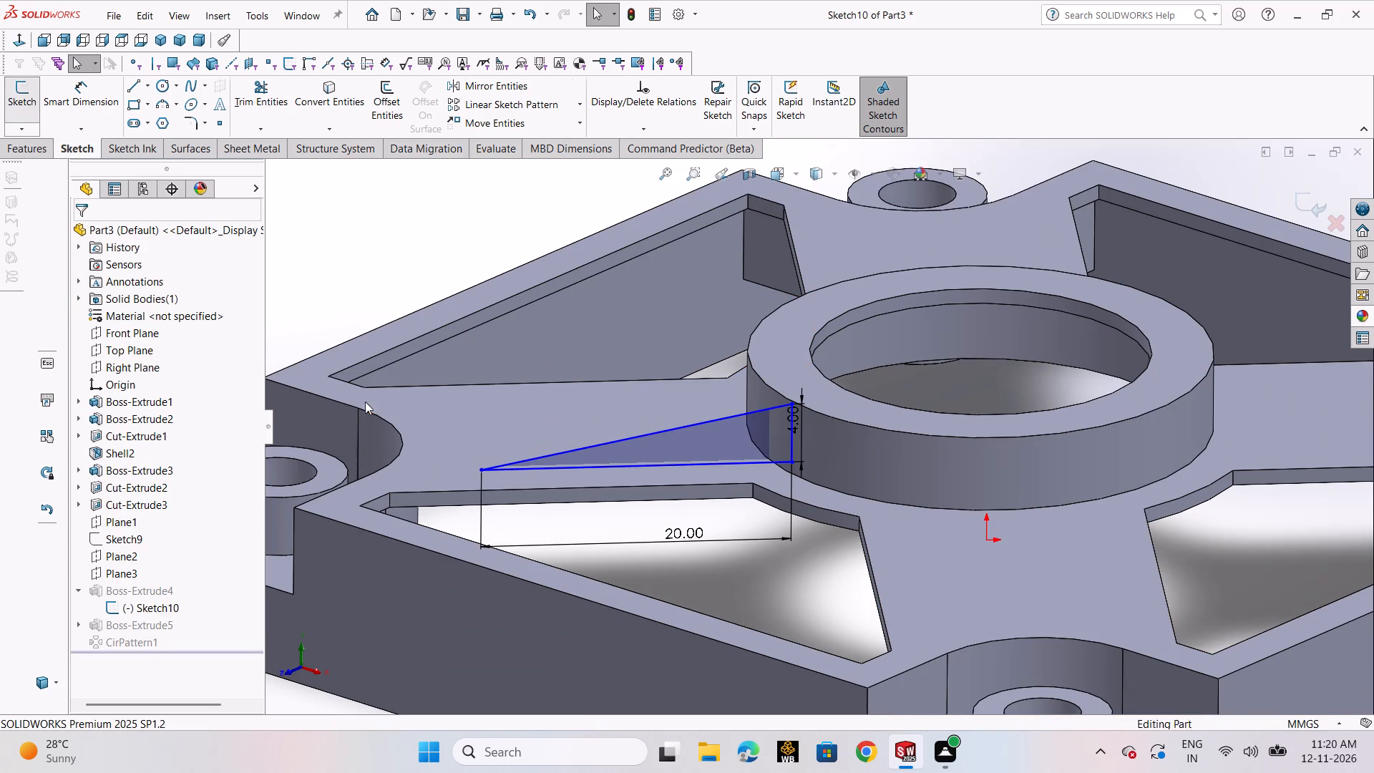
# Examine the rebuilt part from several angles to check how the patterned ribs meet the central ring.
pyautogui.scroll(2, 789, 513)
pyautogui.click(610, 610)
pyautogui.scroll(-3, 836, 475)
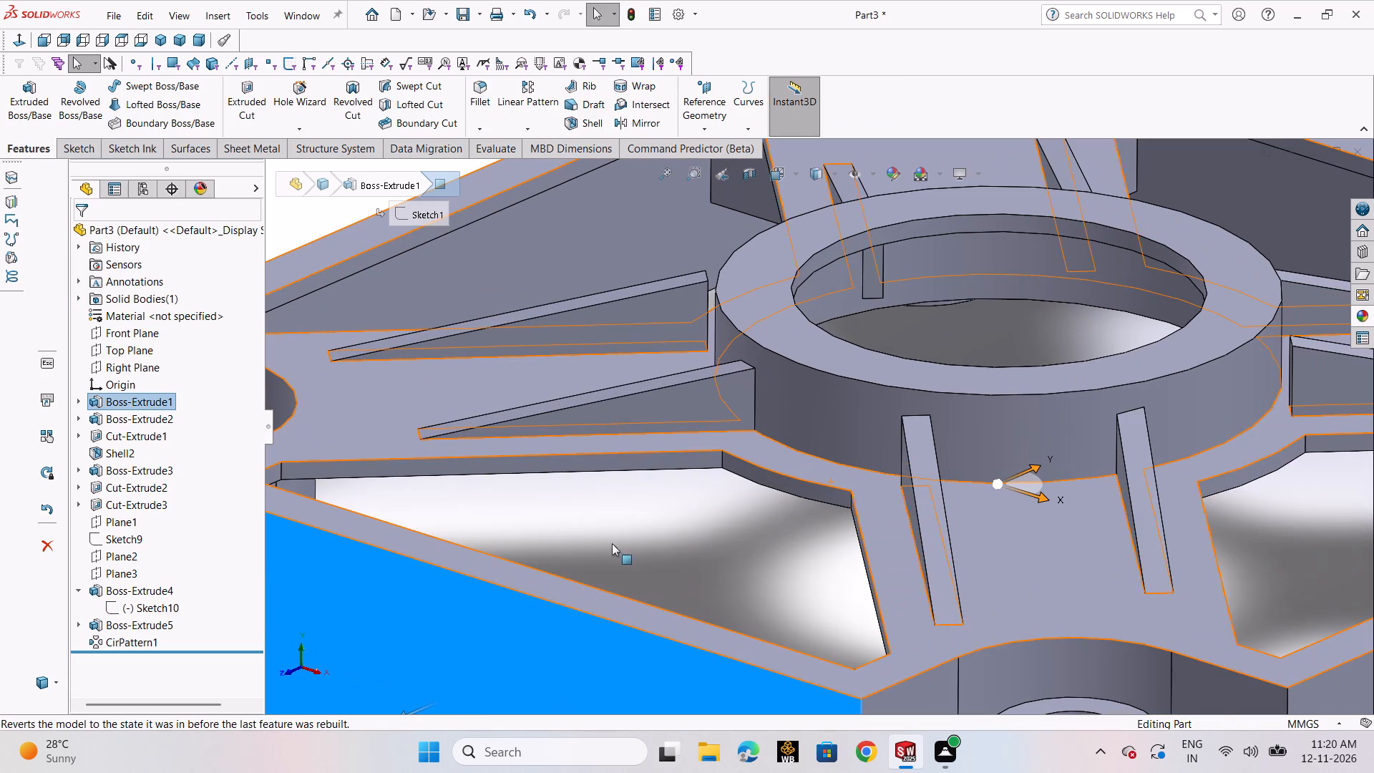
pyautogui.click(615, 530)
pyautogui.scroll(2, 710, 524)
pyautogui.moveTo(712, 526); pyautogui.dragTo(744, 566, button='middle')
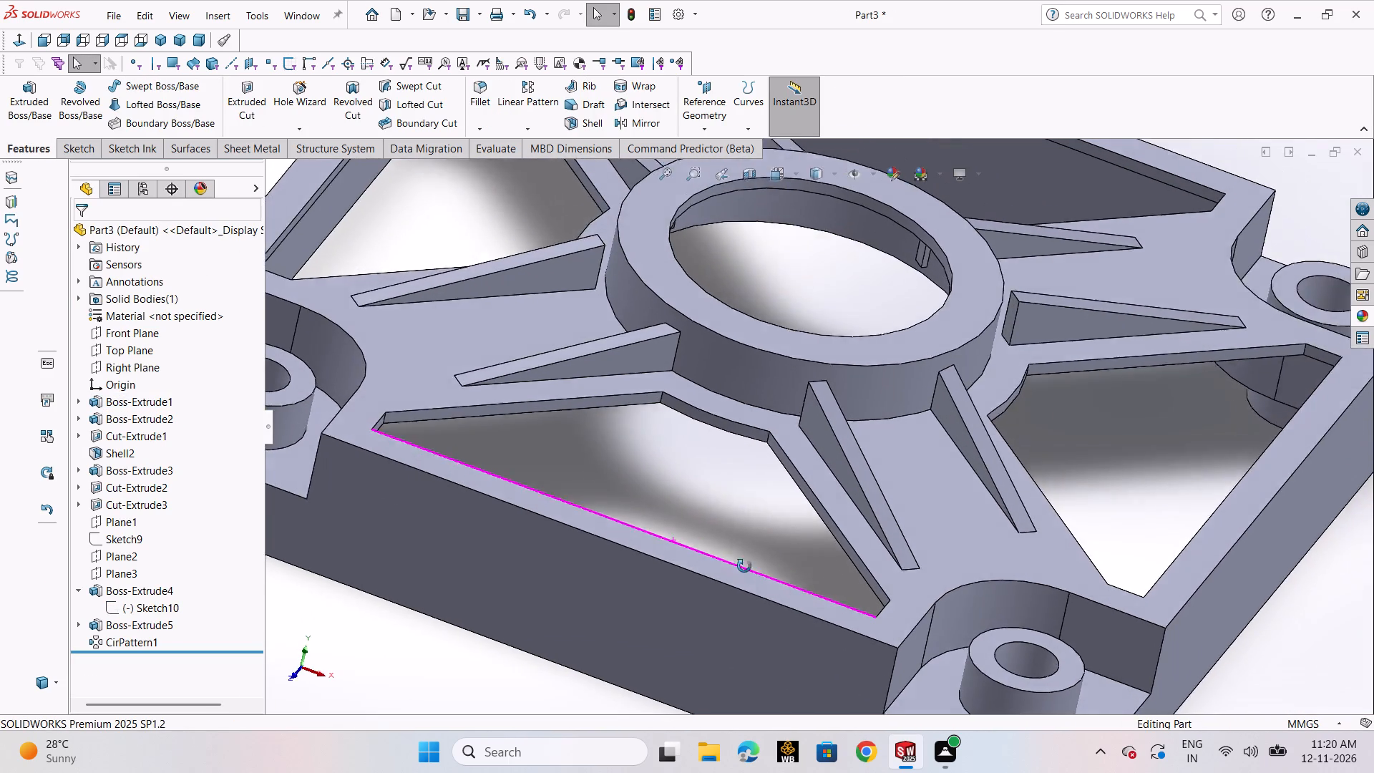
pyautogui.moveTo(744, 566); pyautogui.dragTo(742, 547, button='middle')
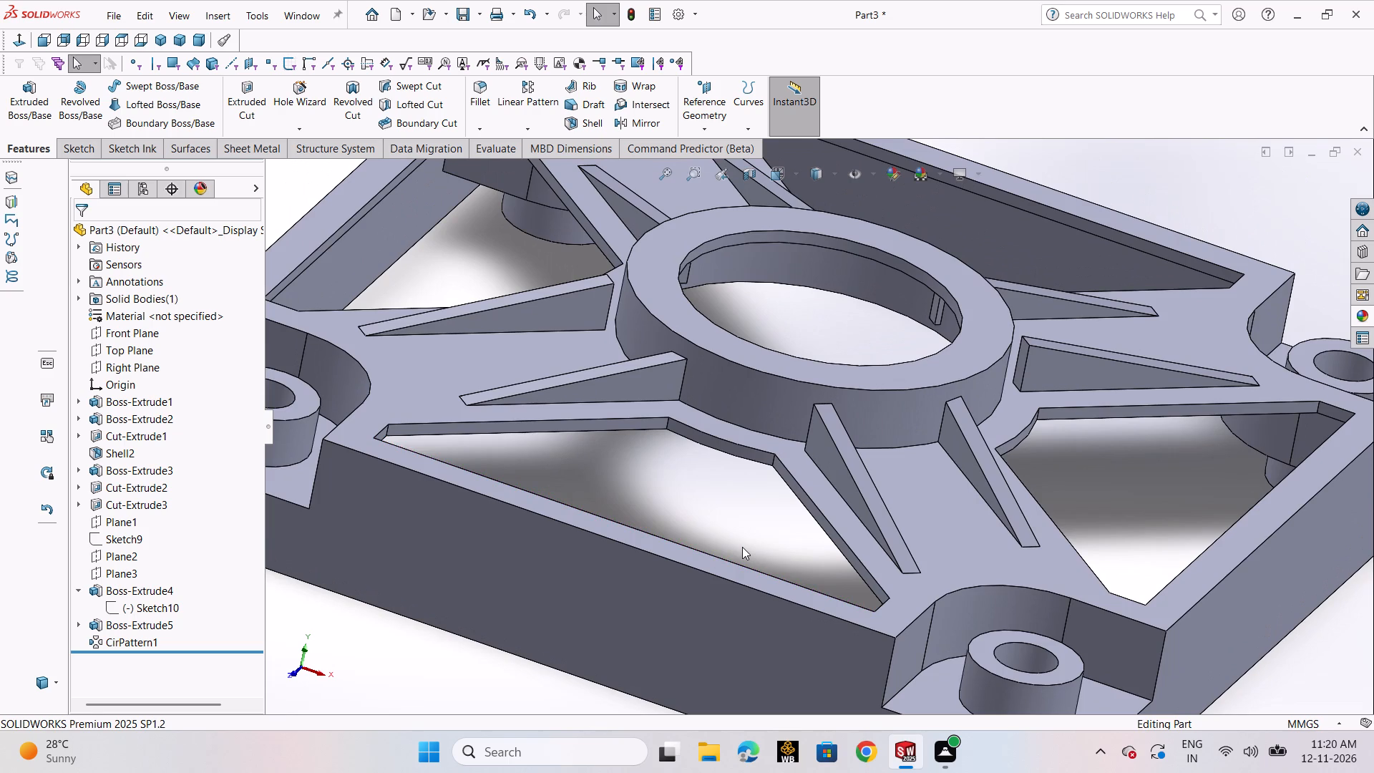
pyautogui.scroll(1, 666, 404)
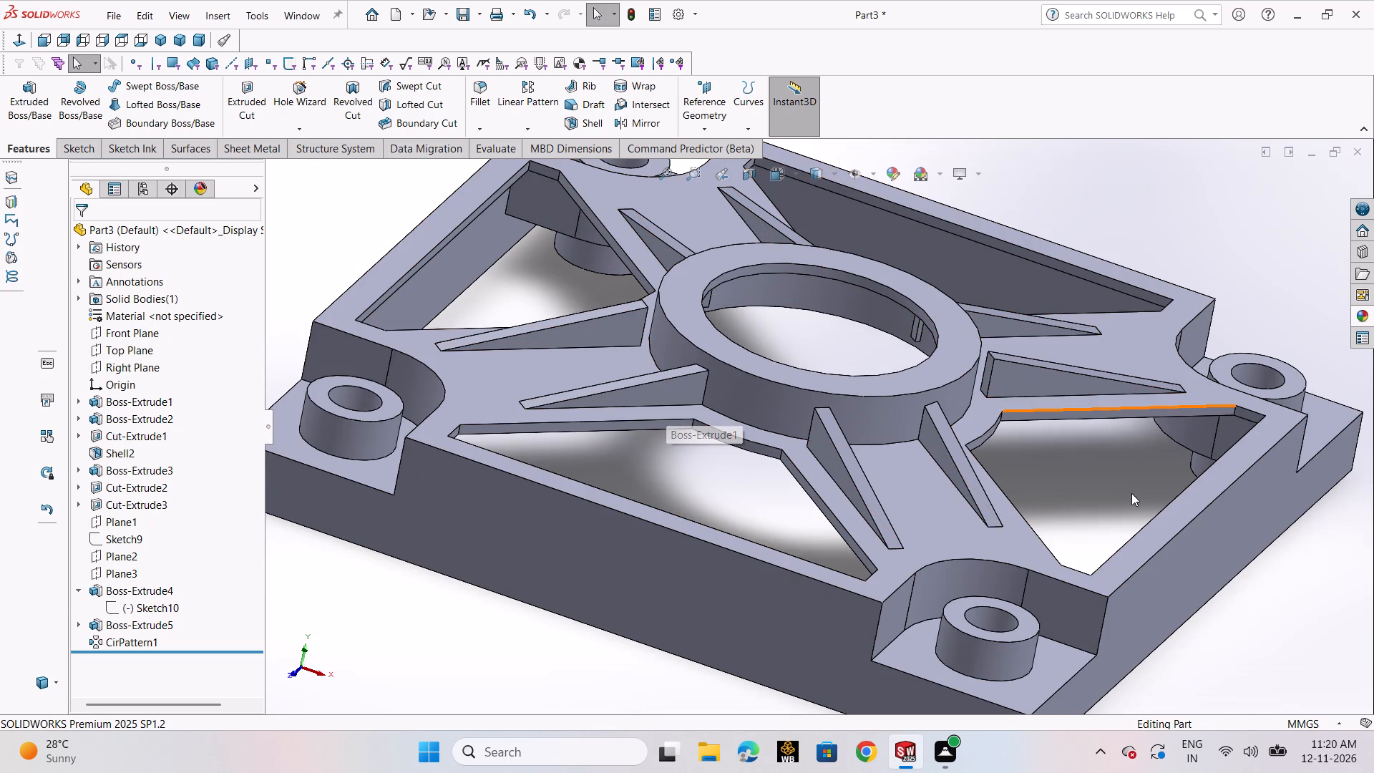
pyautogui.moveTo(1120, 493); pyautogui.dragTo(1083, 558, button='middle')
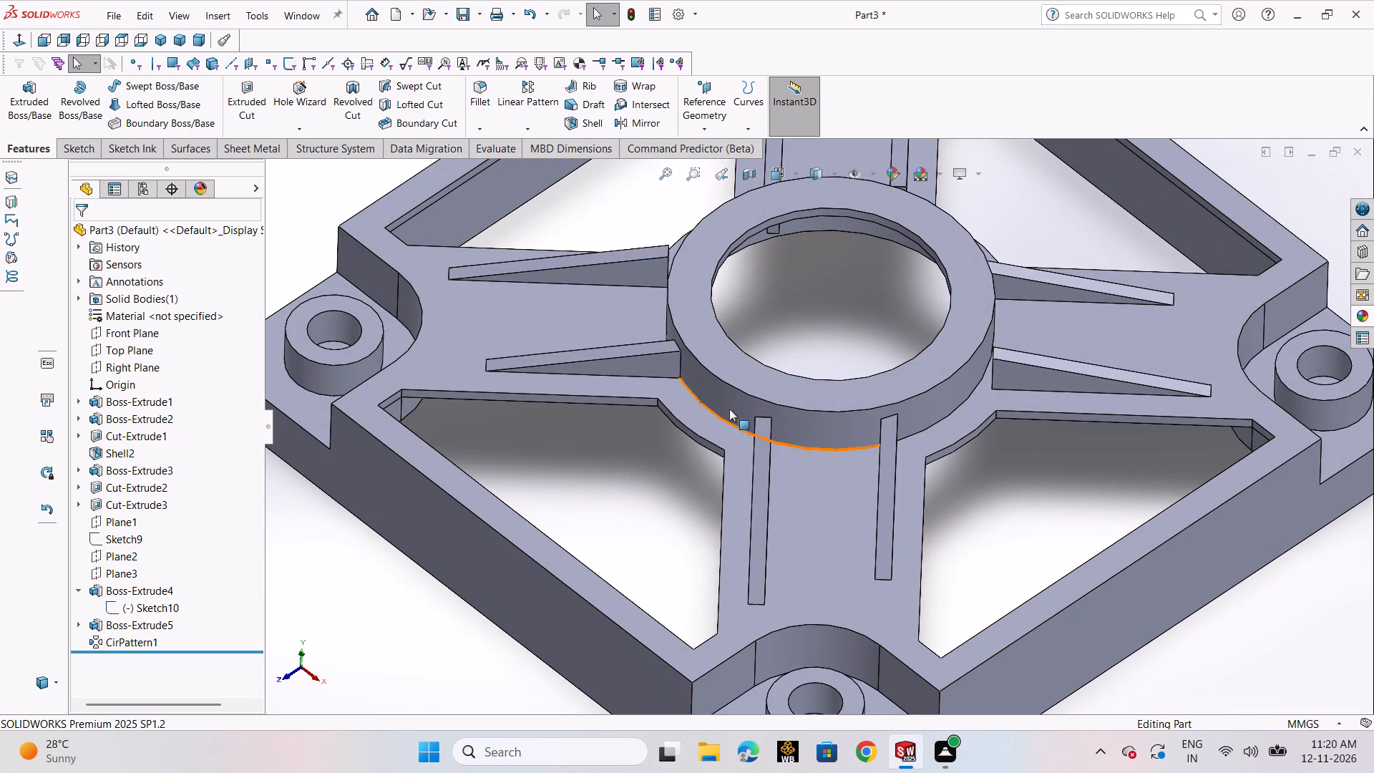
# Edit the sketch of the second rib in the pair and delete its bottom and vertical lines.
pyautogui.click(613, 269)
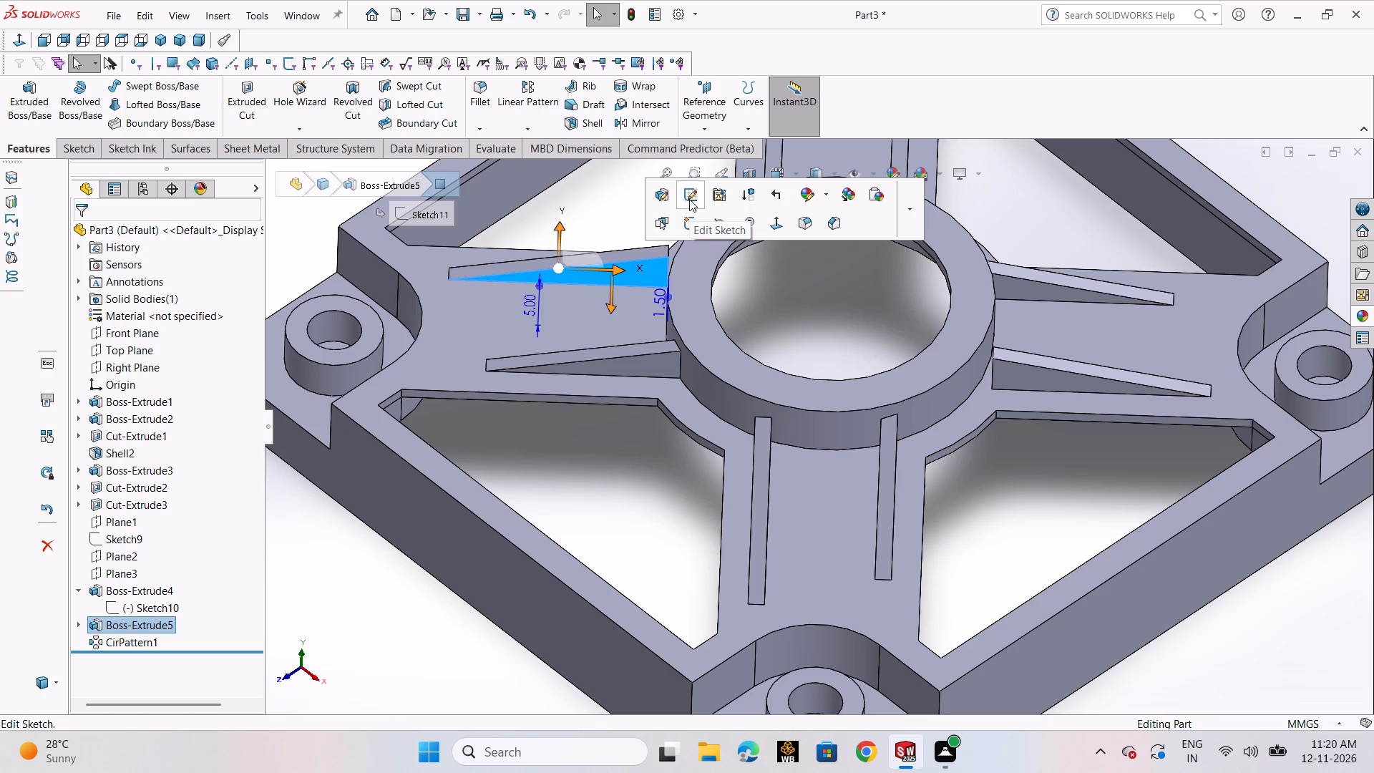
pyautogui.click(689, 199)
pyautogui.scroll(-8, 720, 421)
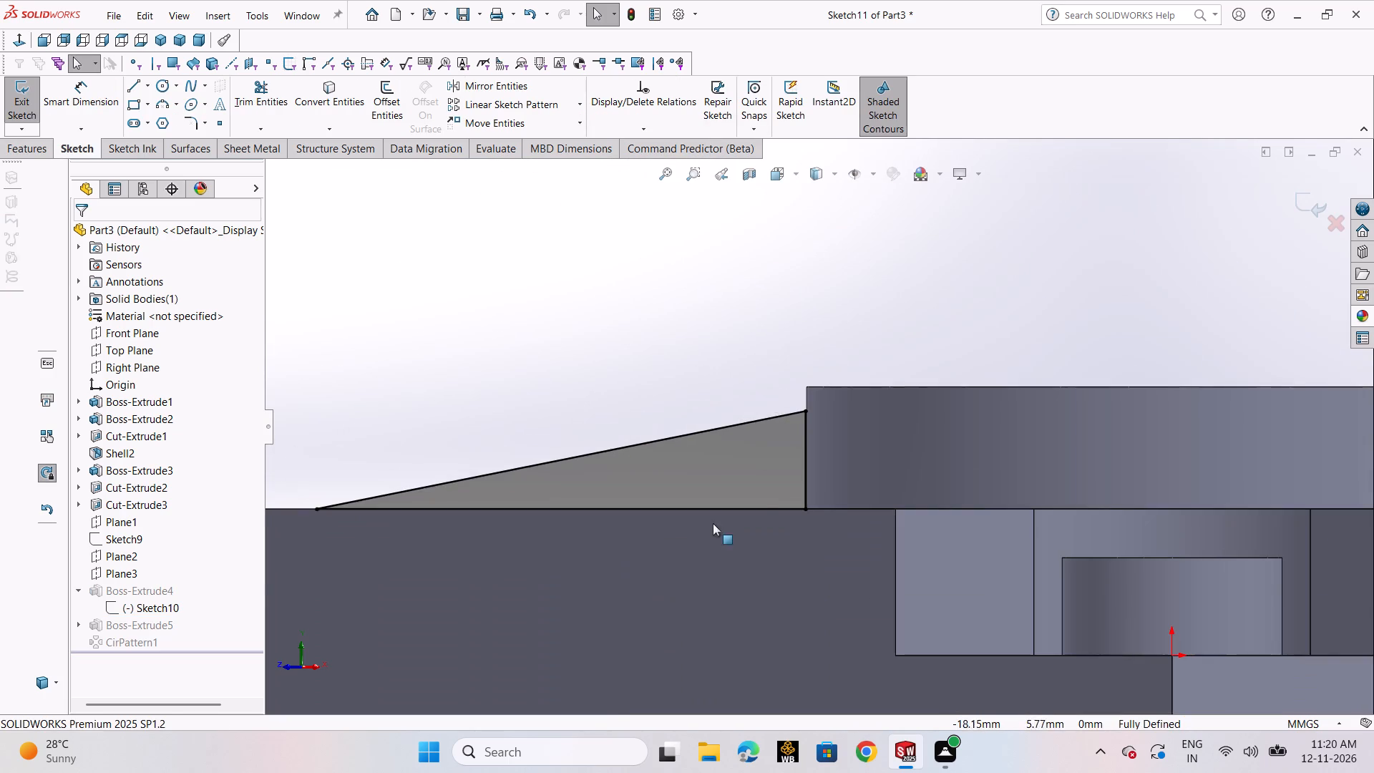
pyautogui.scroll(2, 696, 500)
pyautogui.click(713, 482)
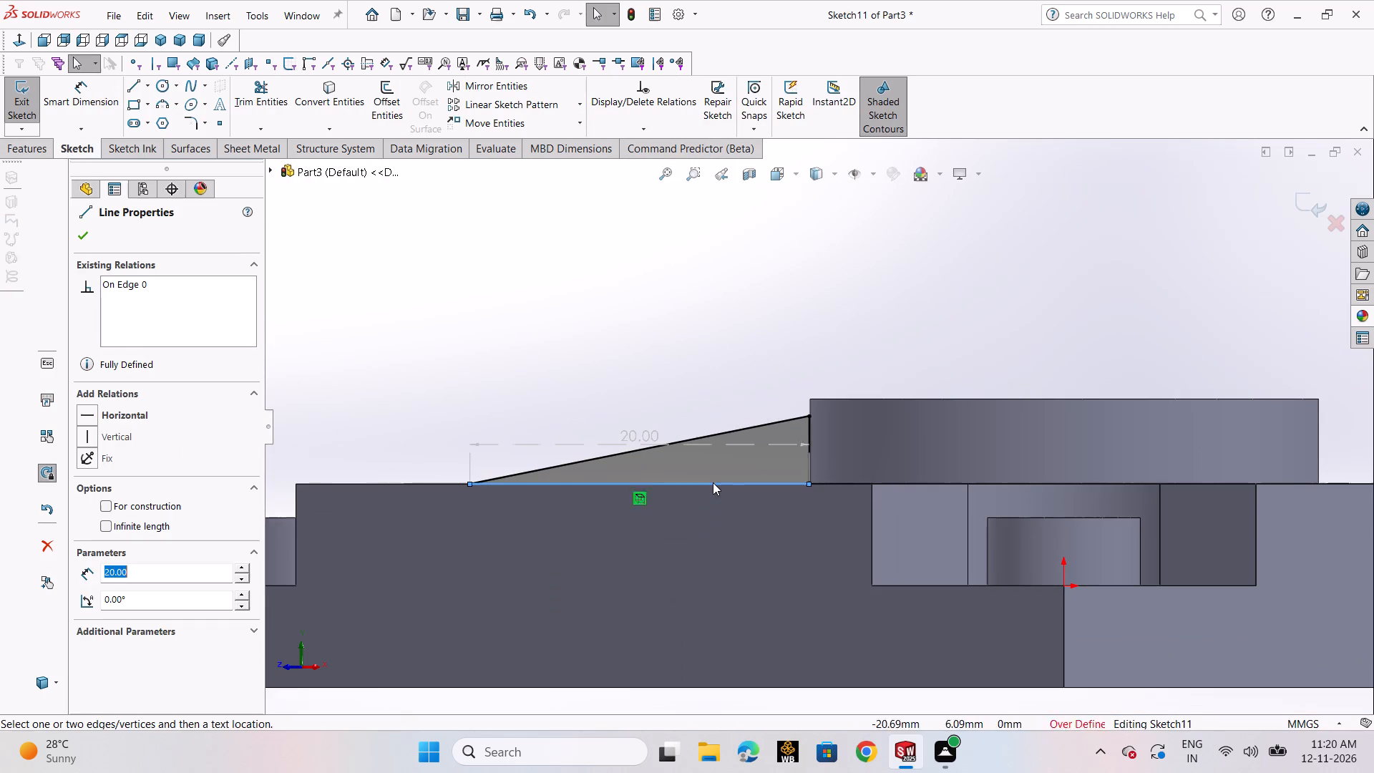
pyautogui.press('Delete')
pyautogui.scroll(1, 898, 324)
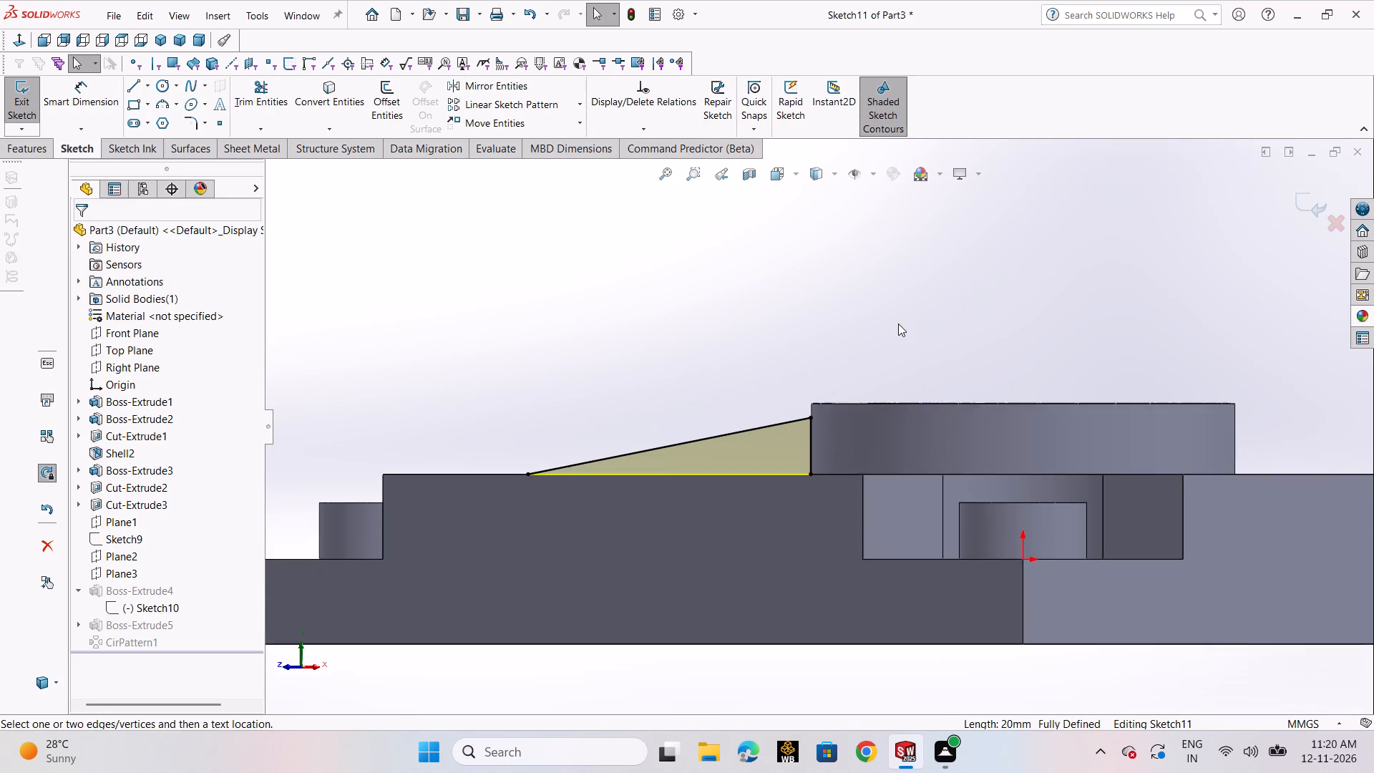
pyautogui.moveTo(898, 329); pyautogui.dragTo(902, 412, button='middle')
pyautogui.middleClick(902, 412)
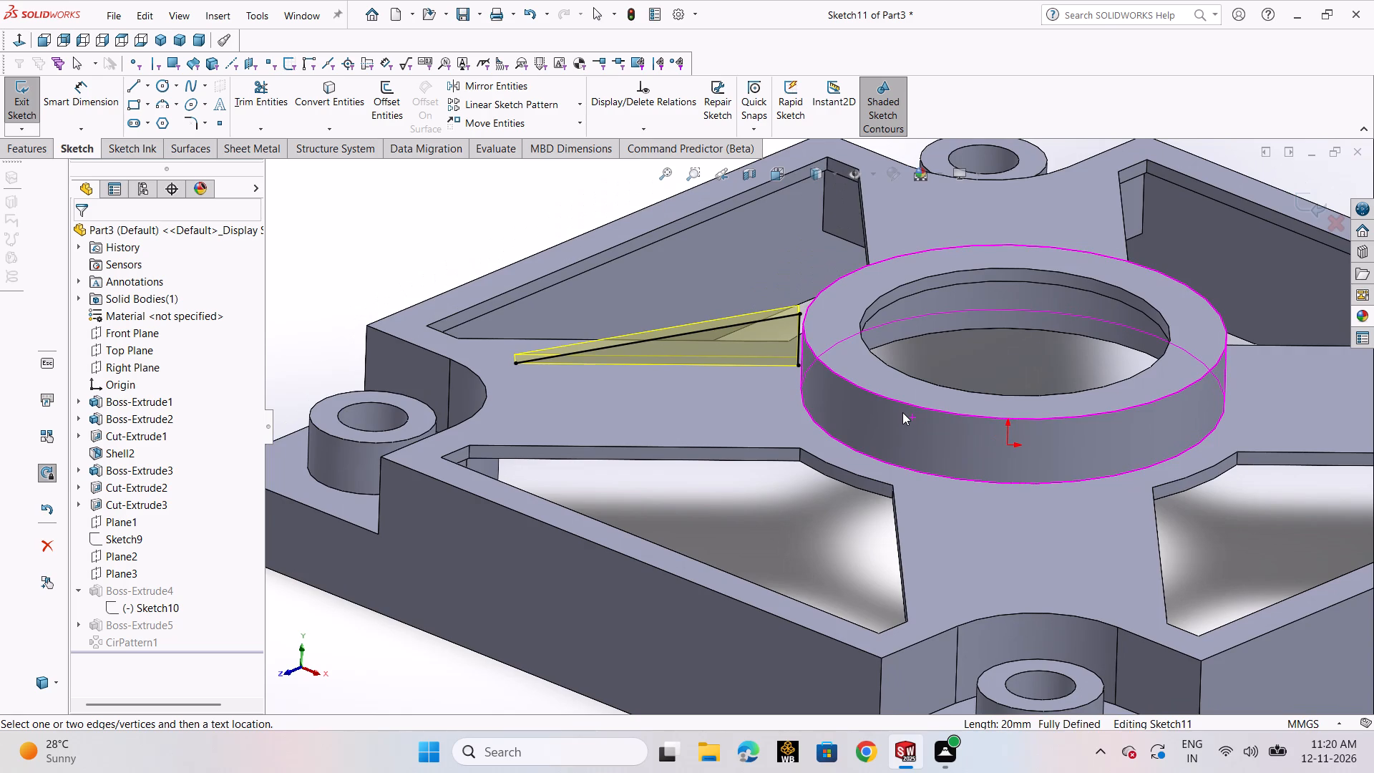
pyautogui.scroll(-3, 825, 344)
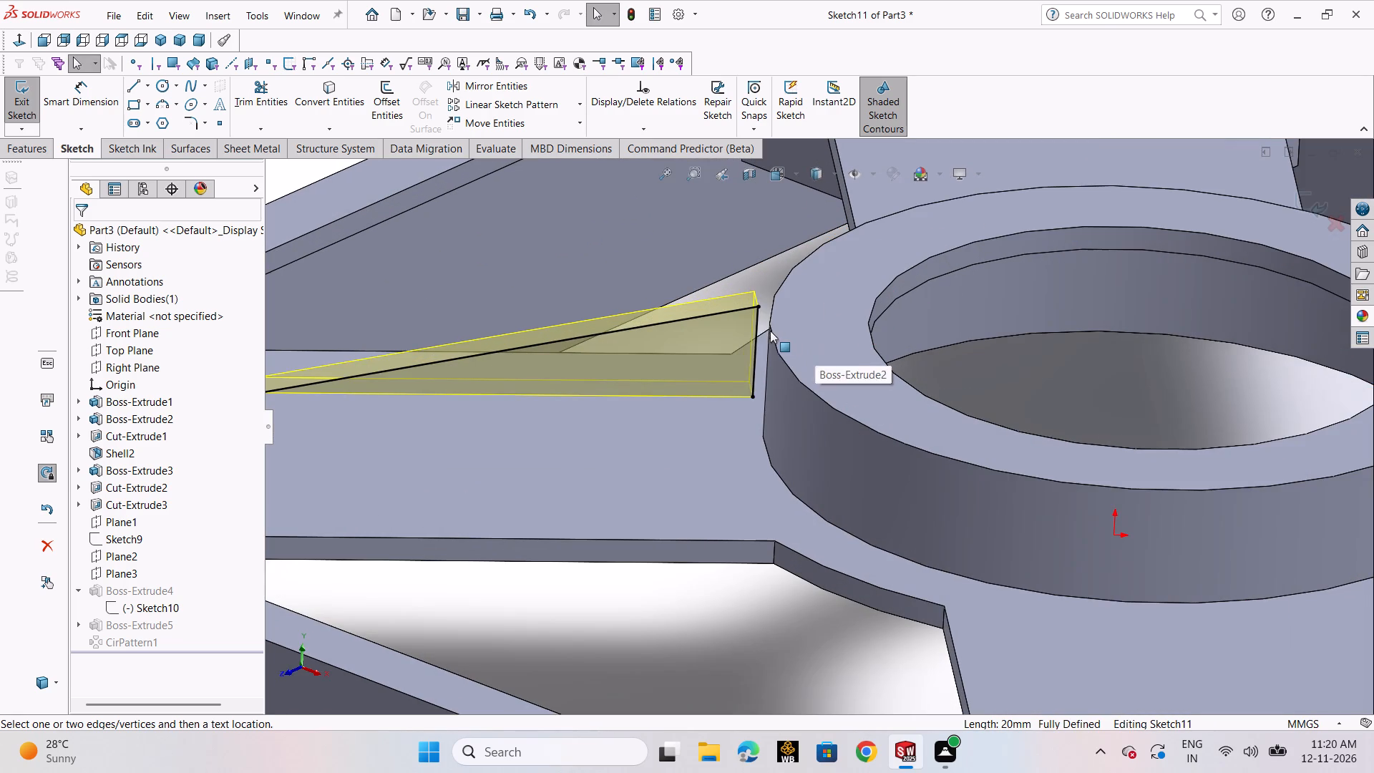
pyautogui.click(757, 331)
pyautogui.press('Delete')
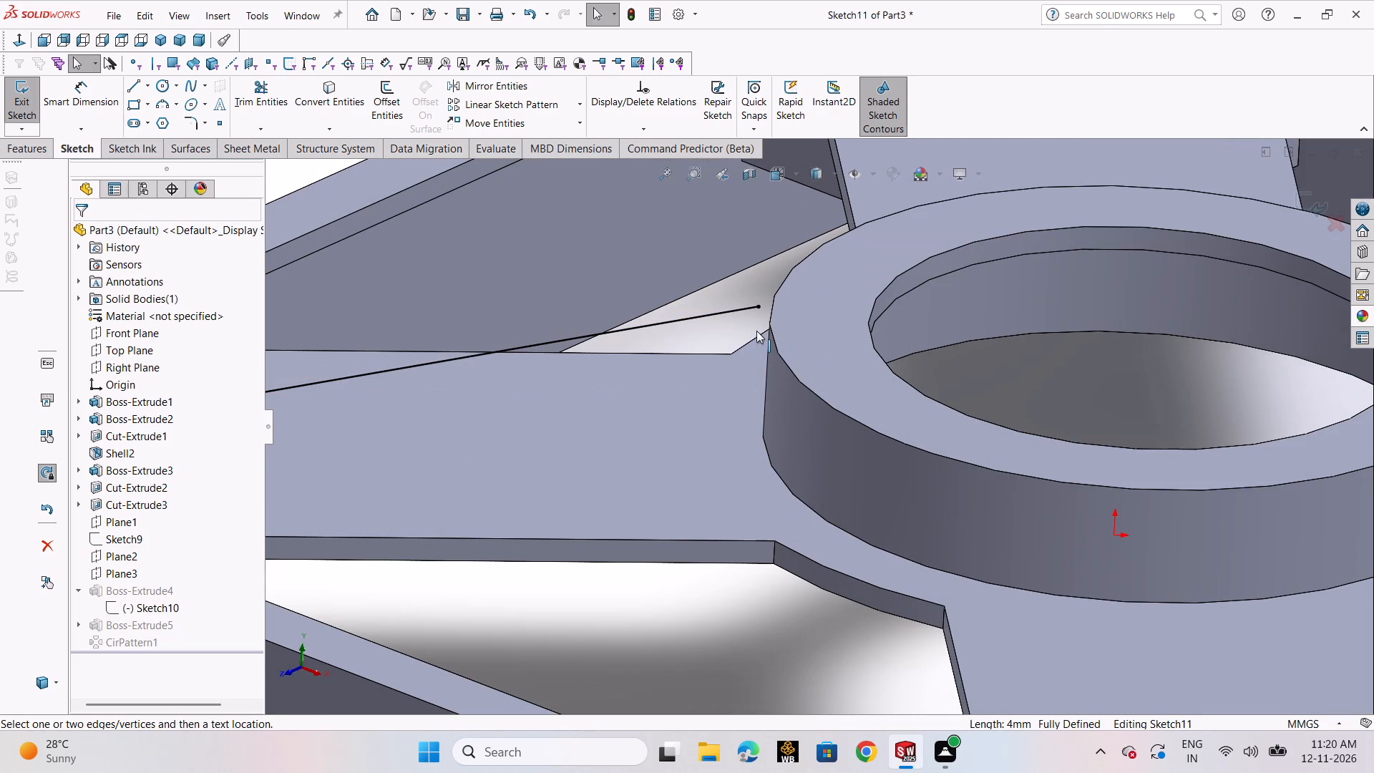
# Extend the second profile's sloping line into the ring wall, with its inner end at about X -13.5, Y 10.3.
pyautogui.moveTo(757, 308); pyautogui.dragTo(784, 299)
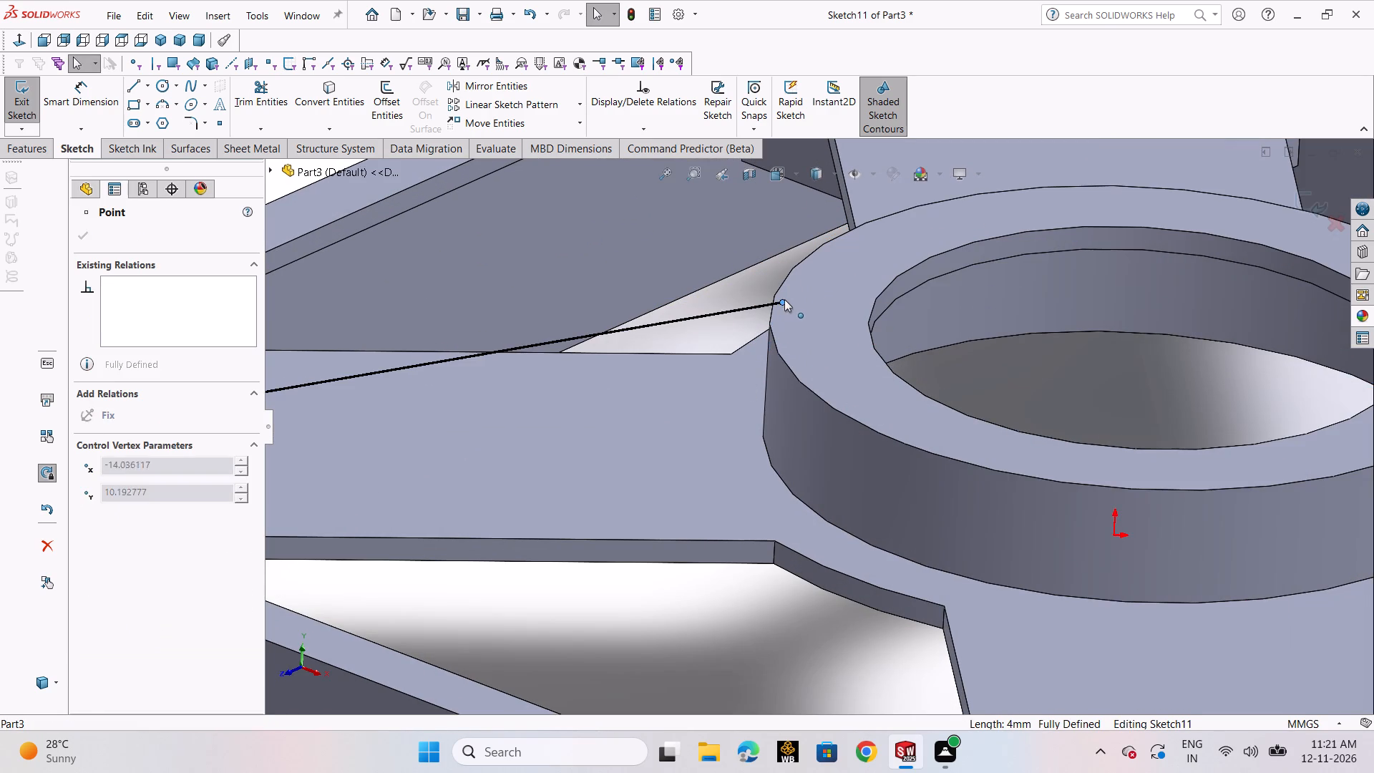
pyautogui.moveTo(784, 299); pyautogui.dragTo(794, 295)
# Draw a vertical line about 4.9 mm long down from the inner end of the second rib profile's sloping line.
pyautogui.scroll(2, 971, 341)
pyautogui.moveTo(973, 346); pyautogui.dragTo(981, 296, button='middle')
pyautogui.scroll(1, 981, 296)
pyautogui.click(130, 91)
pyautogui.click(136, 99)
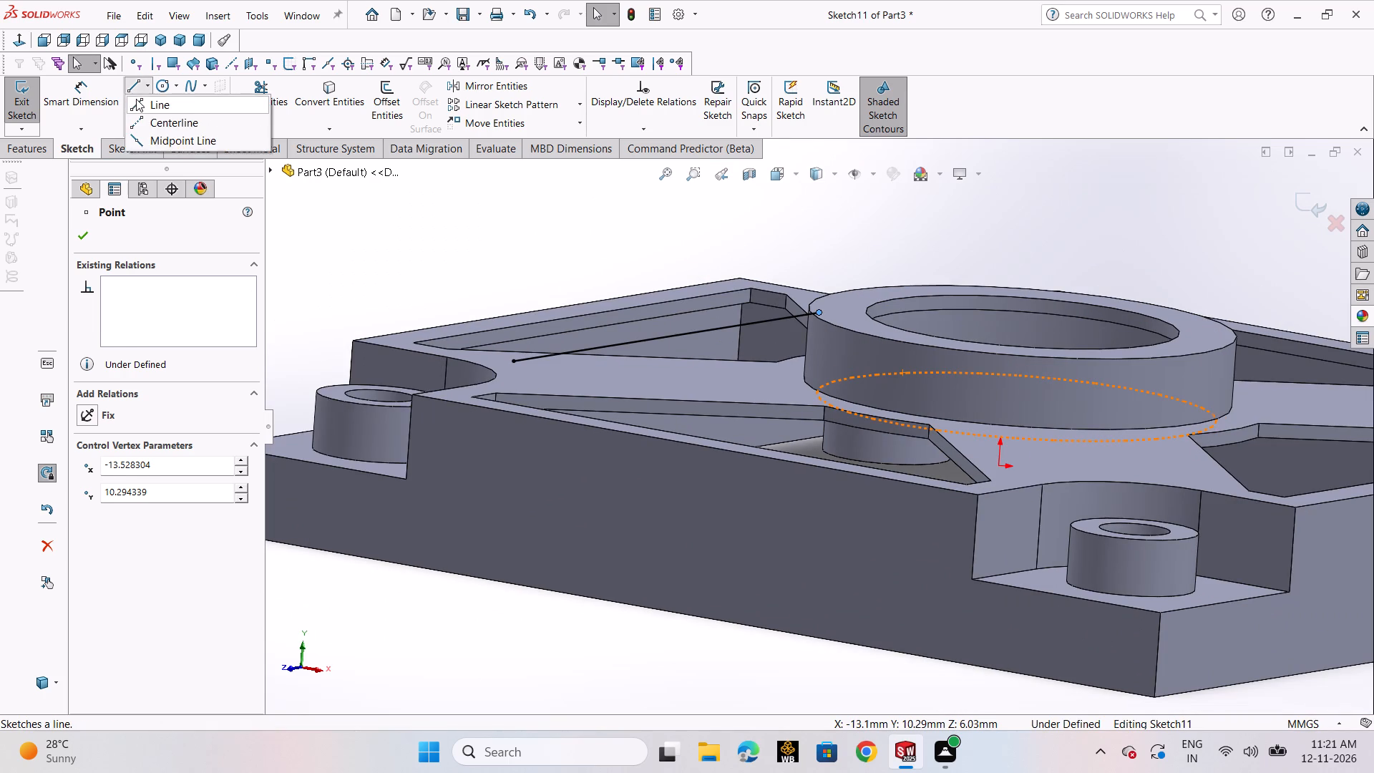
pyautogui.scroll(-1, 828, 329)
pyautogui.moveTo(817, 316); pyautogui.dragTo(813, 290, button='middle')
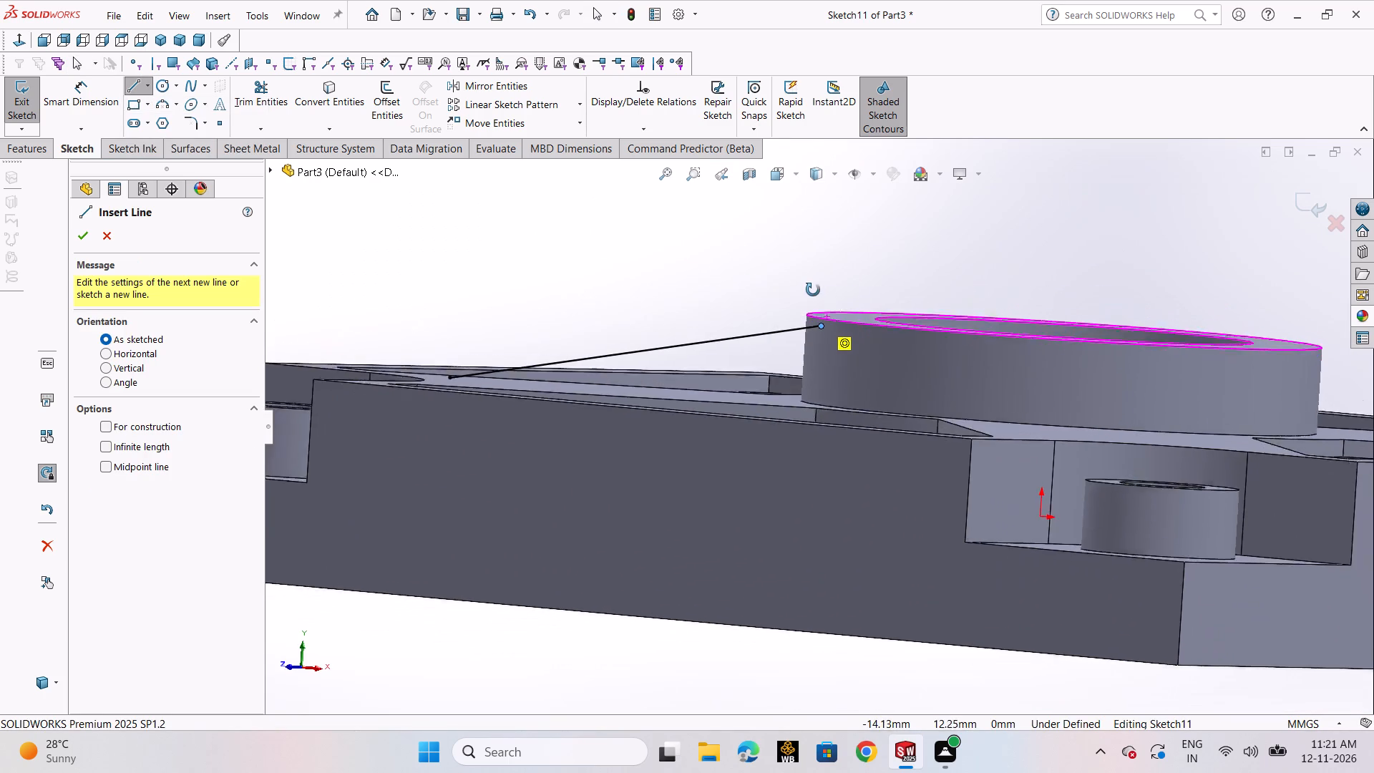
pyautogui.moveTo(813, 290); pyautogui.dragTo(804, 293, button='middle')
pyautogui.click(832, 326)
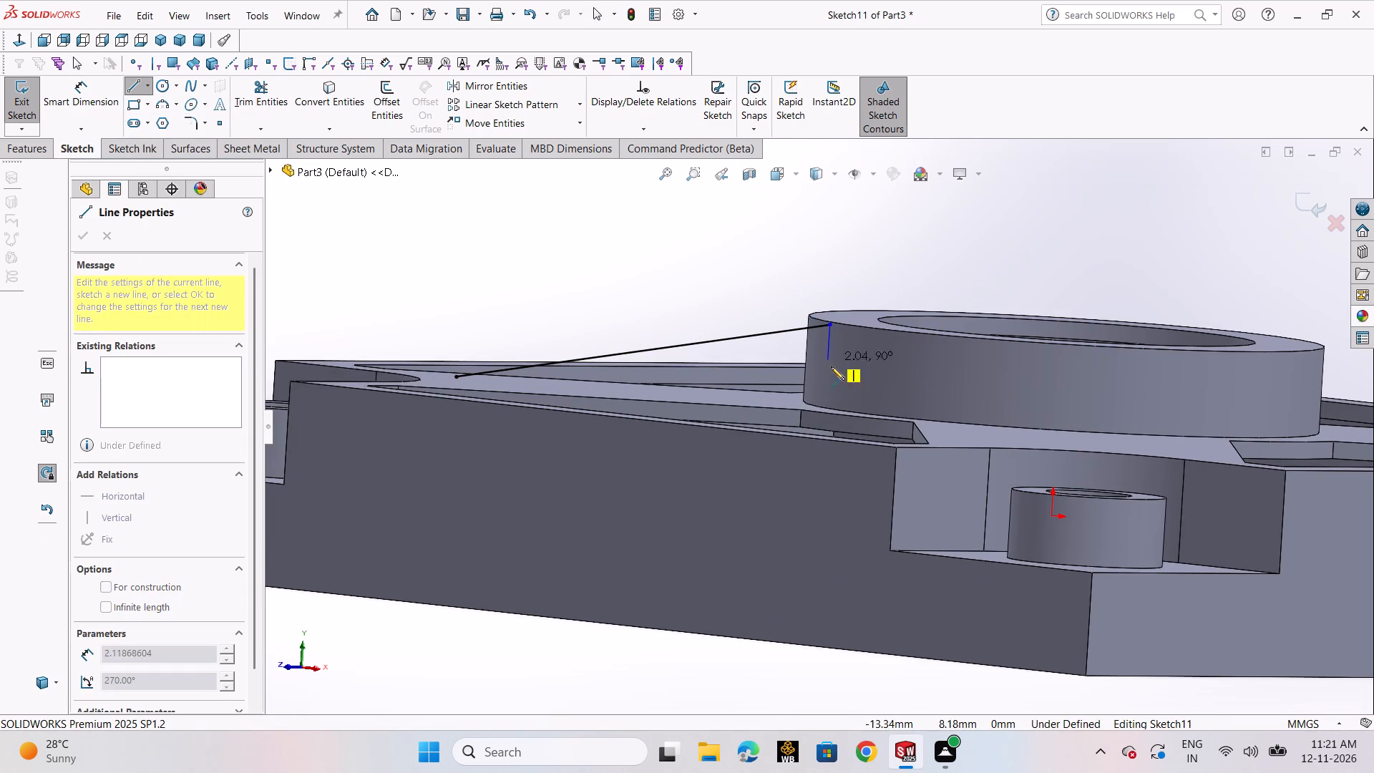
pyautogui.click(827, 409)
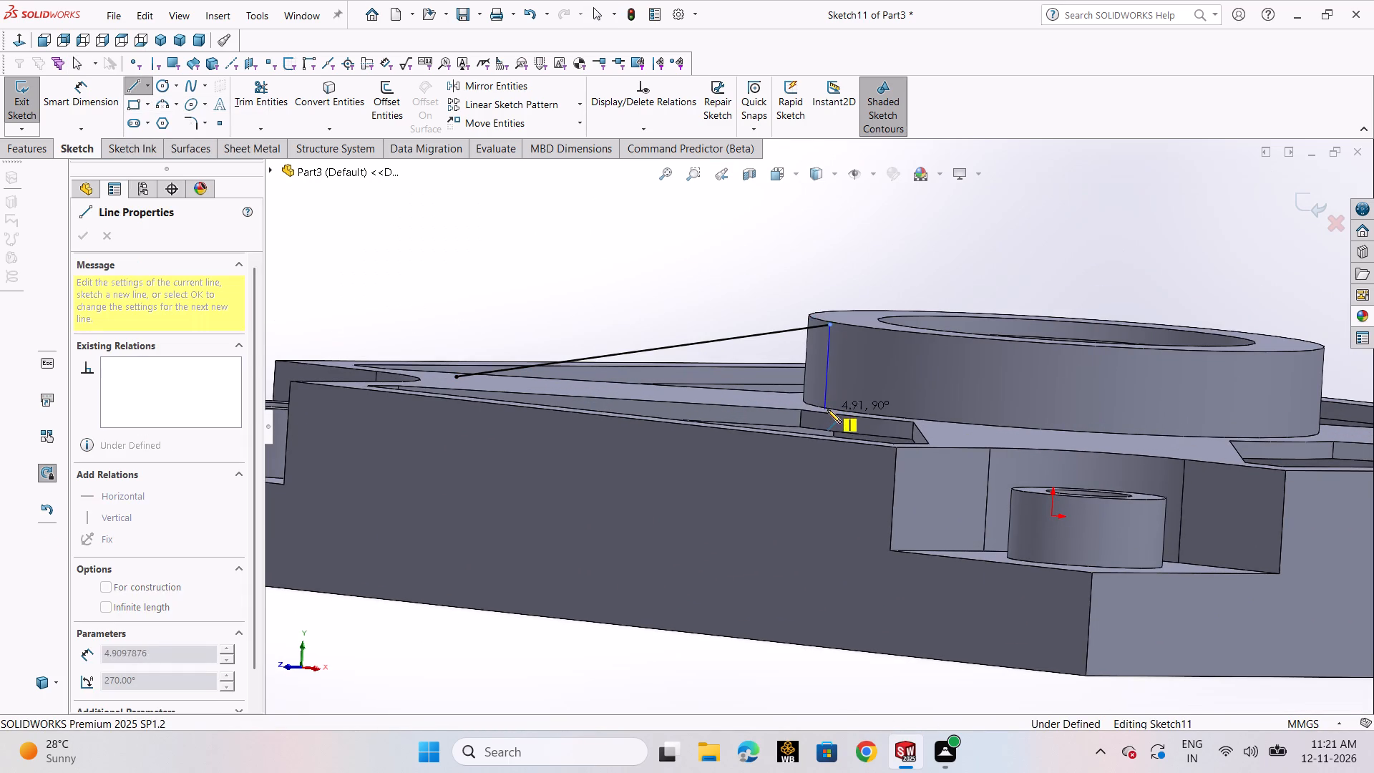
pyautogui.rightClick(827, 409)
pyautogui.click(852, 419)
pyautogui.scroll(-2, 847, 401)
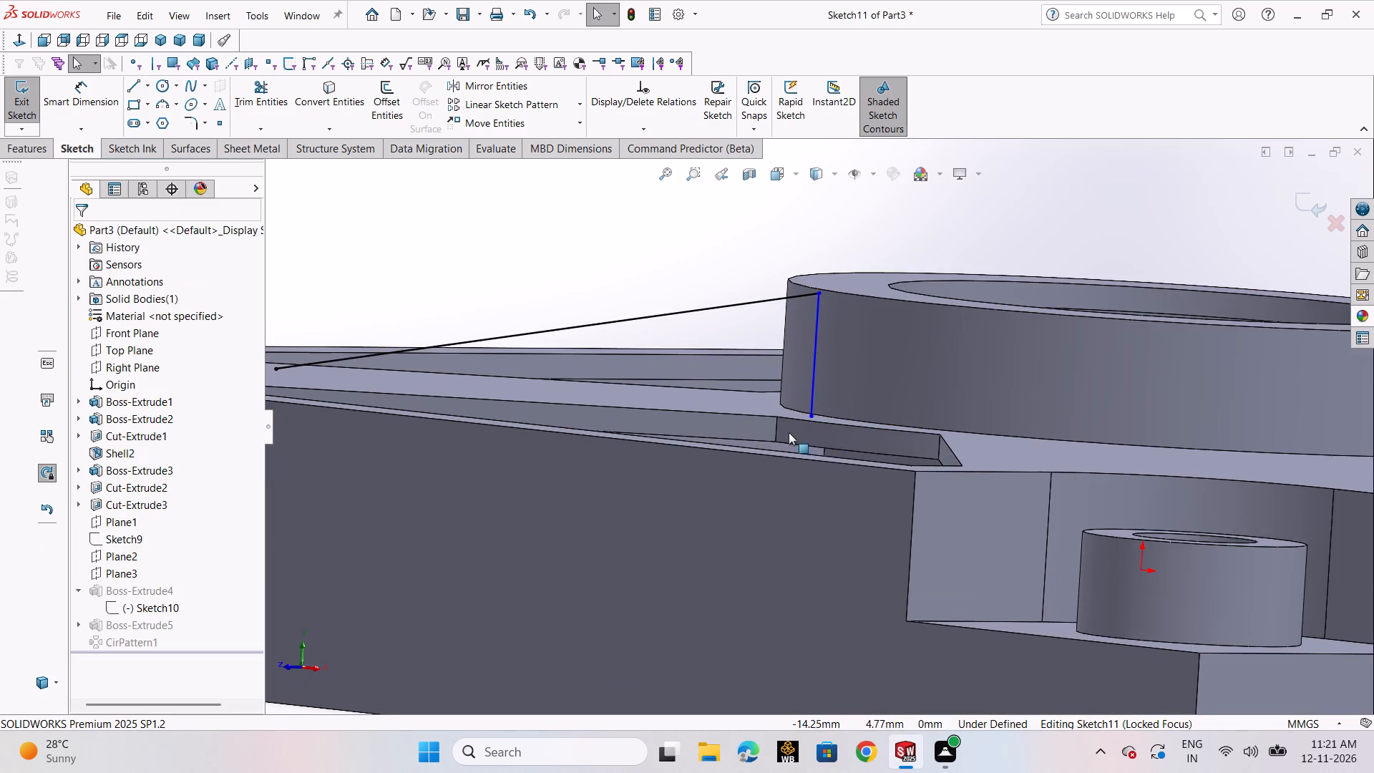
# Dimension the new vertical line inside the ring wall at 4 mm.
pyautogui.scroll(1, 789, 432)
pyautogui.click(87, 117)
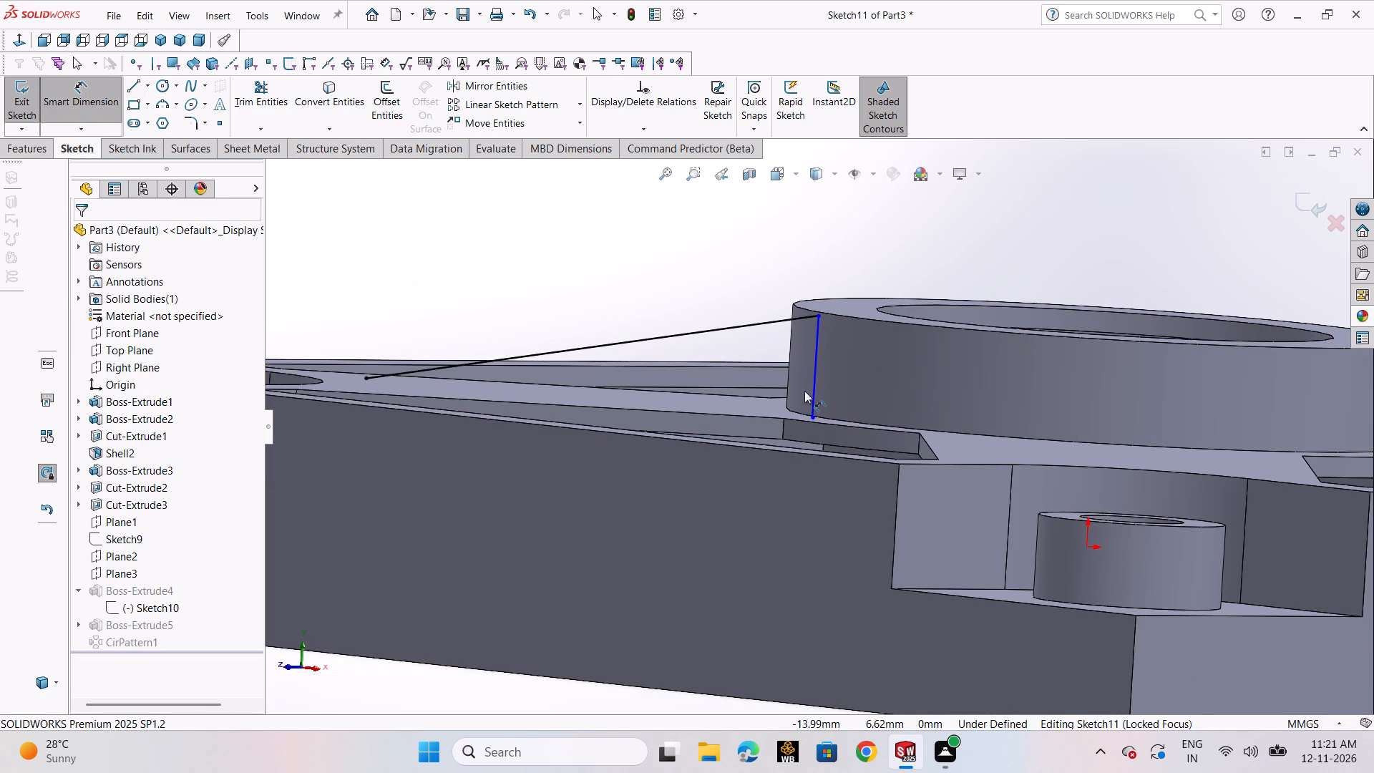
pyautogui.click(814, 371)
pyautogui.click(881, 363)
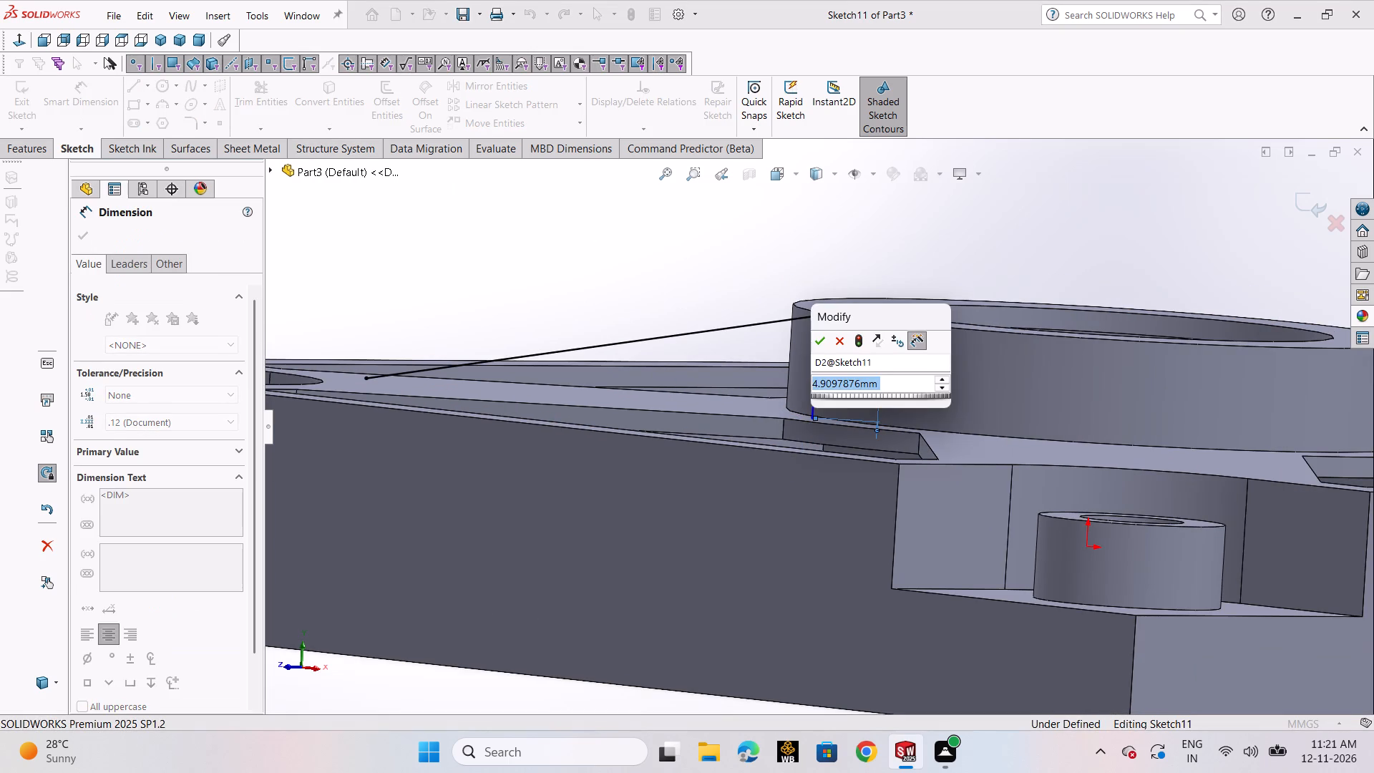
pyautogui.press('4')
pyautogui.press('Return')
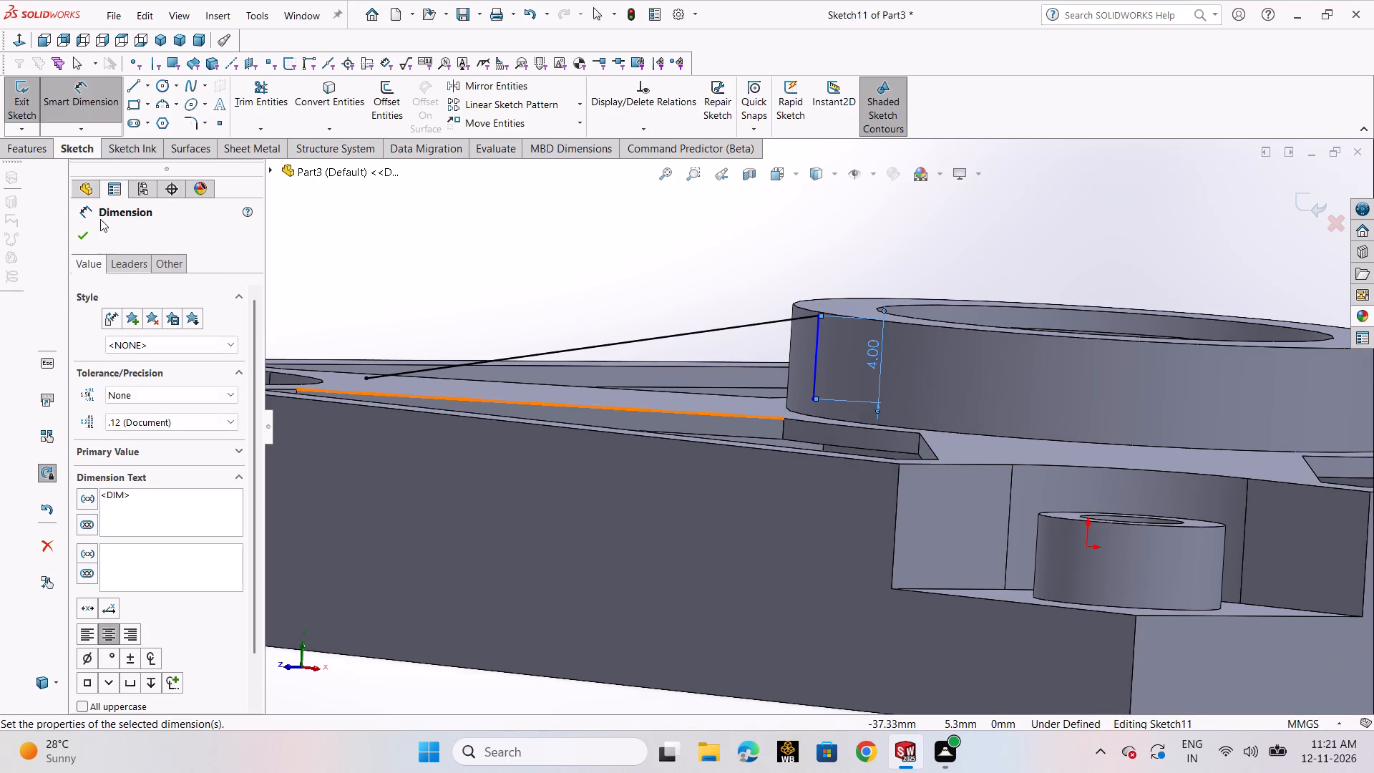
pyautogui.click(86, 234)
# Delete the second rib profile's sloping line.
pyautogui.click(585, 349)
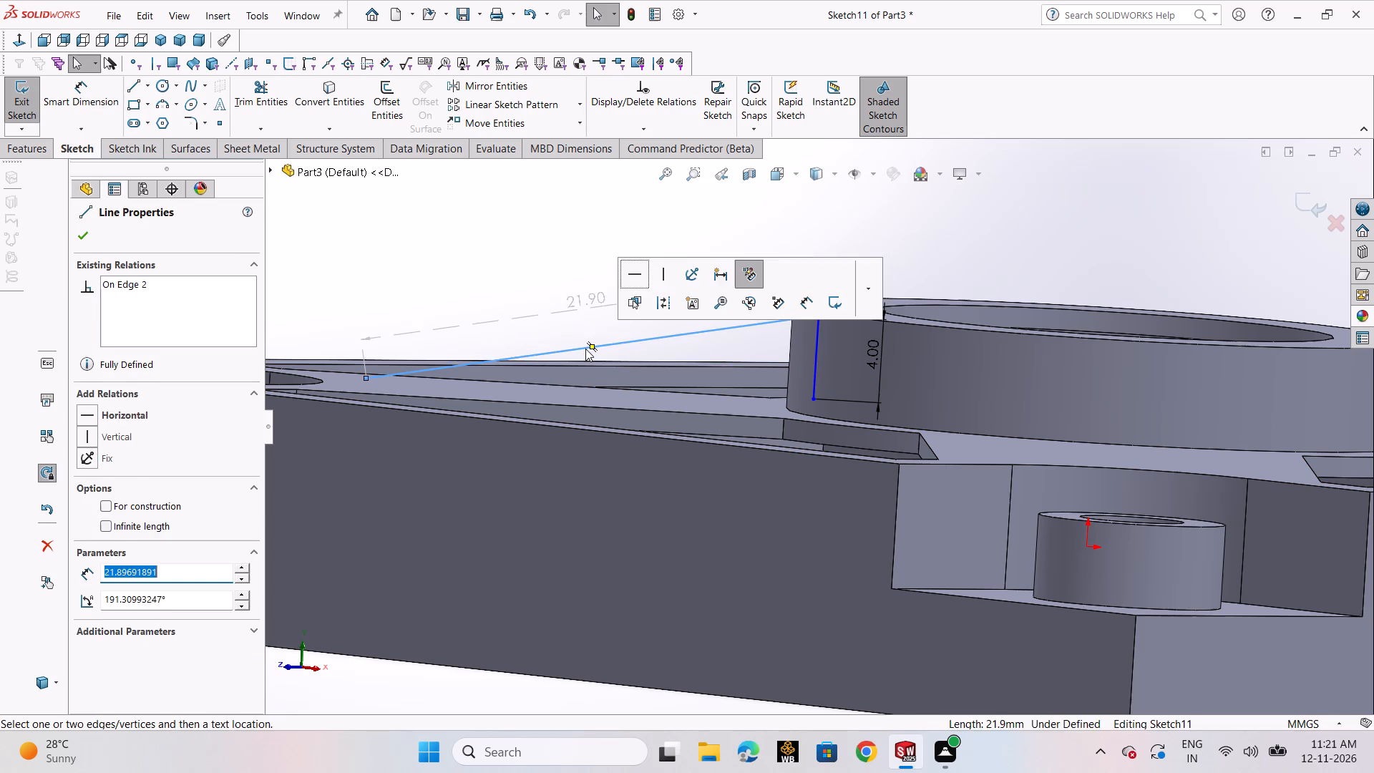
pyautogui.press('Delete')
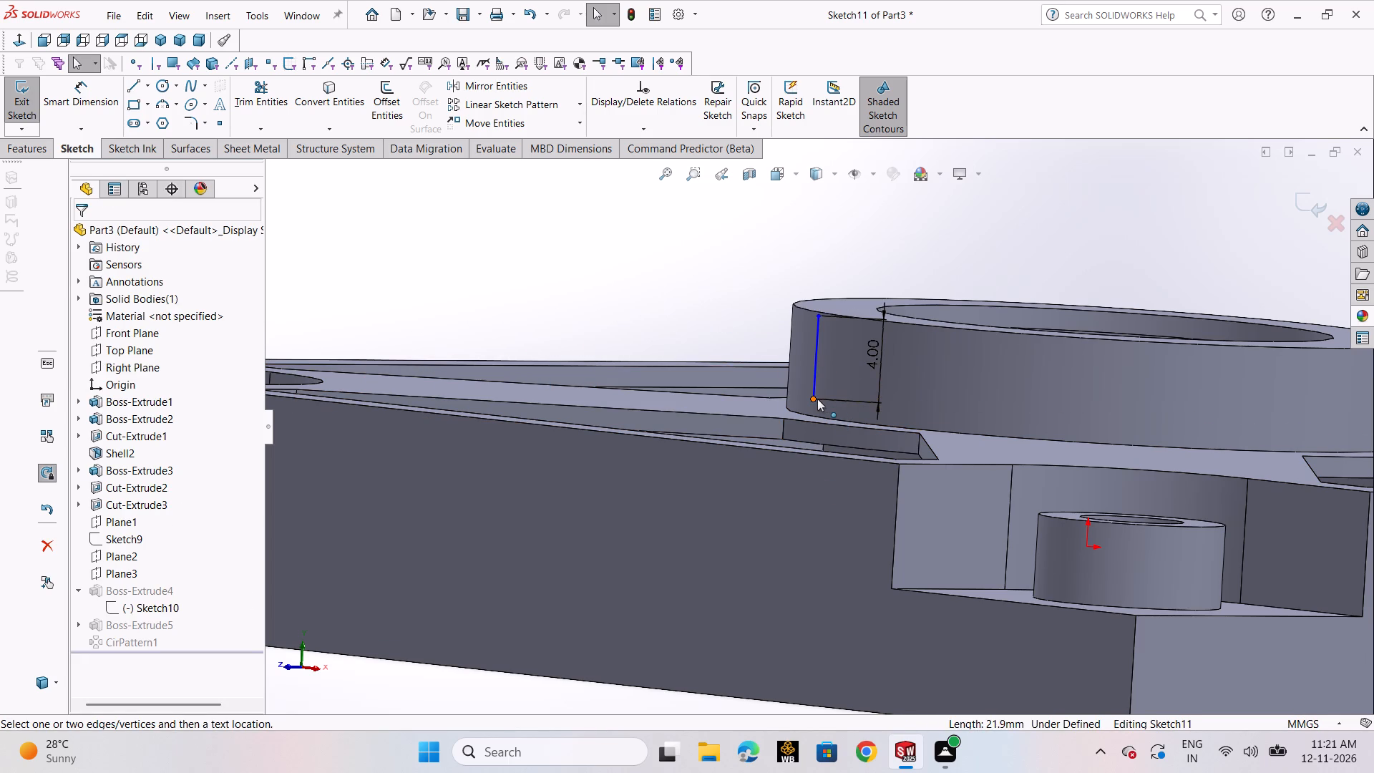
# Move the 4 mm vertical line down to the ring's base, with its lower end at about X -13.3, Y 5.6.
pyautogui.moveTo(817, 399); pyautogui.dragTo(817, 418)
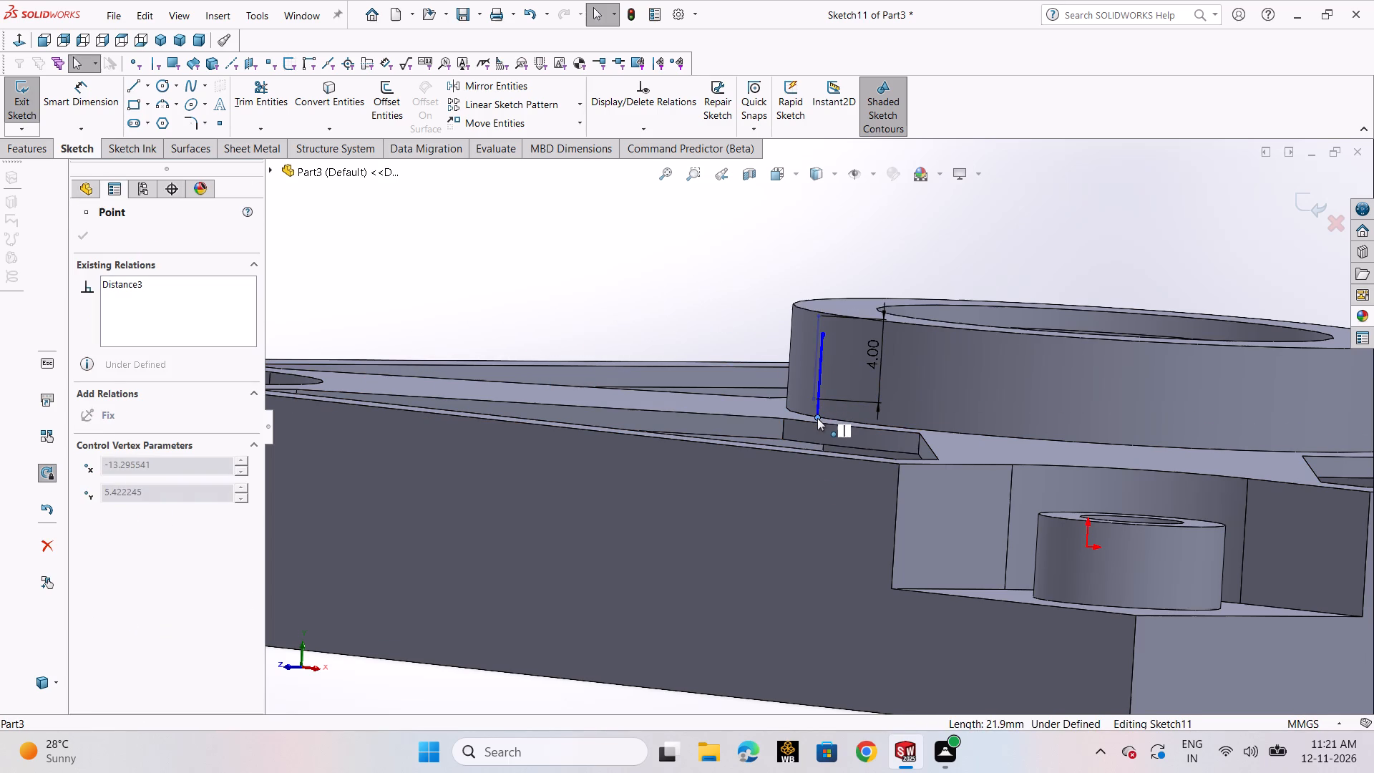
pyautogui.moveTo(817, 418); pyautogui.dragTo(817, 414)
pyautogui.click(691, 317)
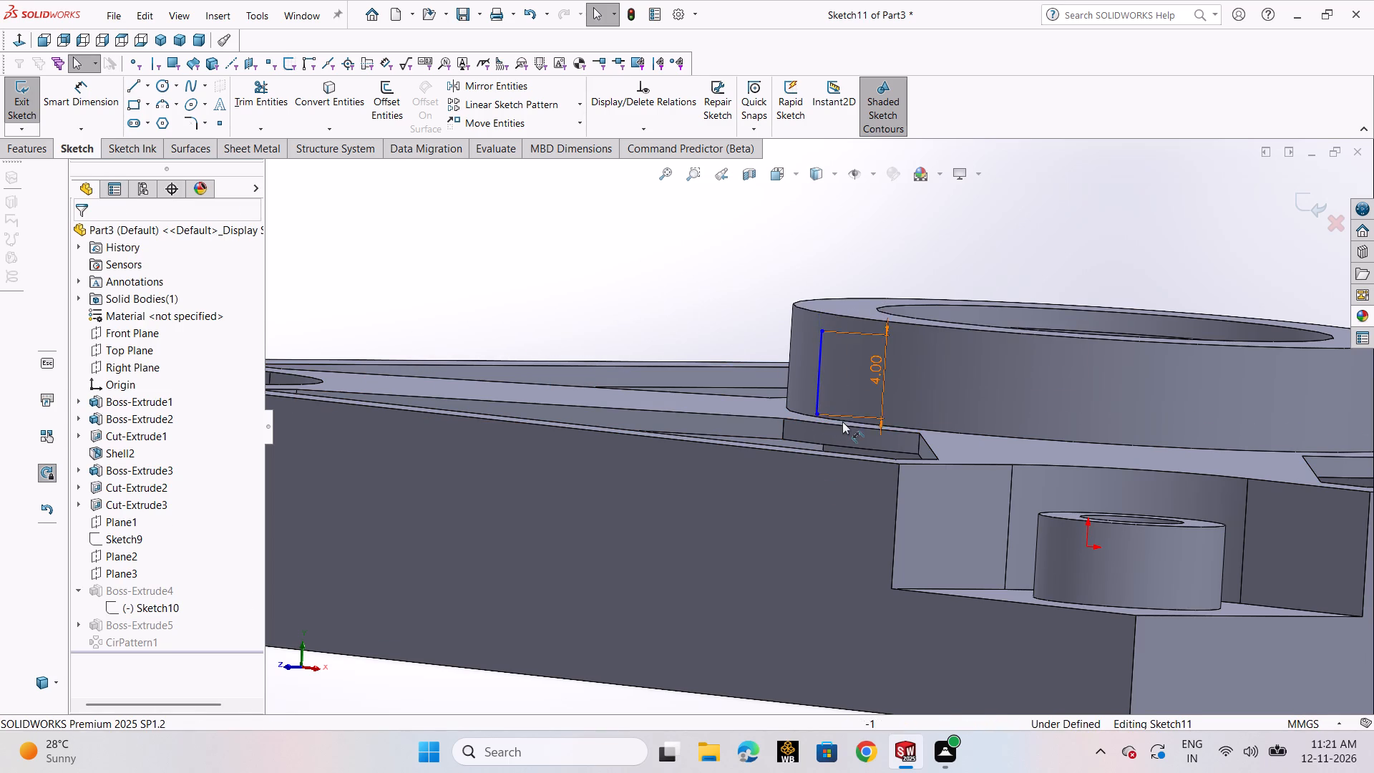
pyautogui.scroll(-4, 843, 422)
pyautogui.moveTo(830, 395); pyautogui.dragTo(844, 423, button='middle')
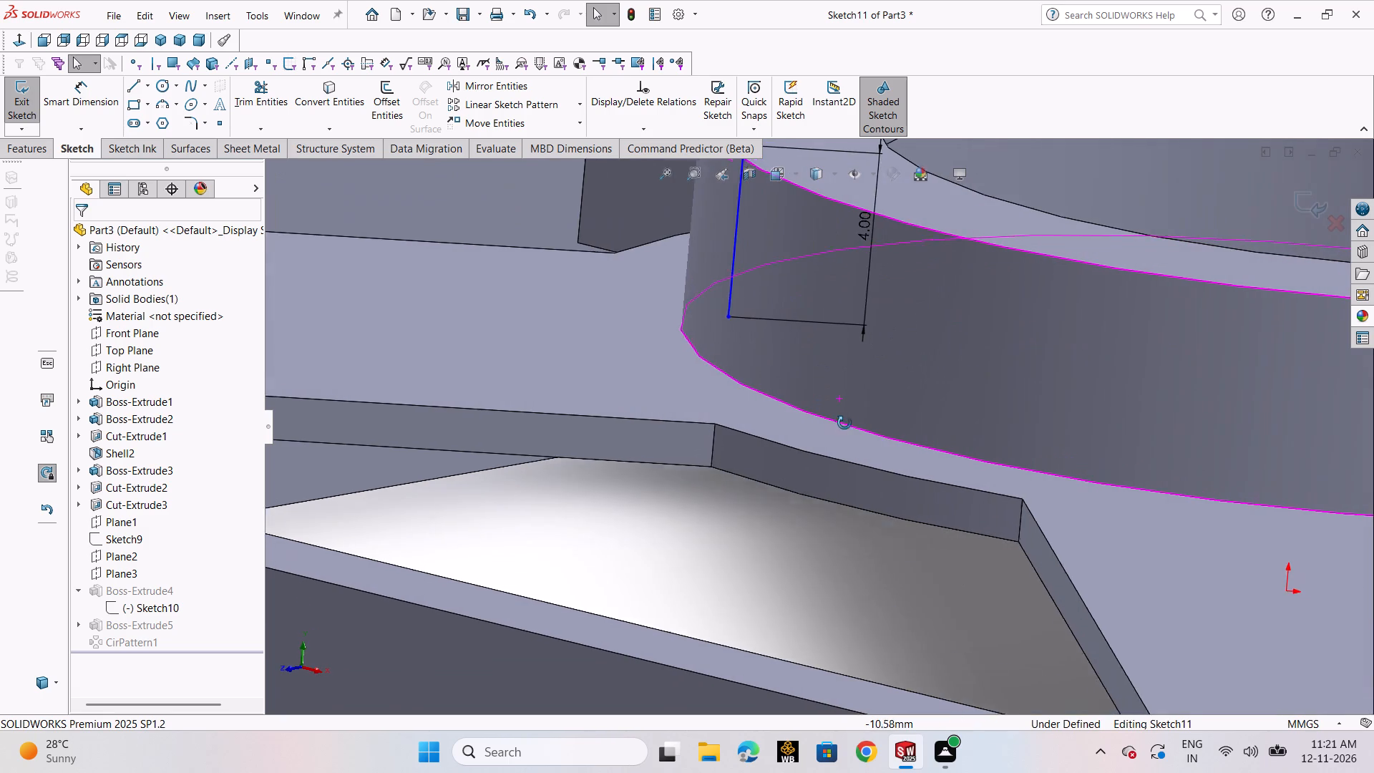
pyautogui.moveTo(844, 423); pyautogui.dragTo(854, 394, button='middle')
pyautogui.scroll(3, 799, 363)
pyautogui.click(532, 257)
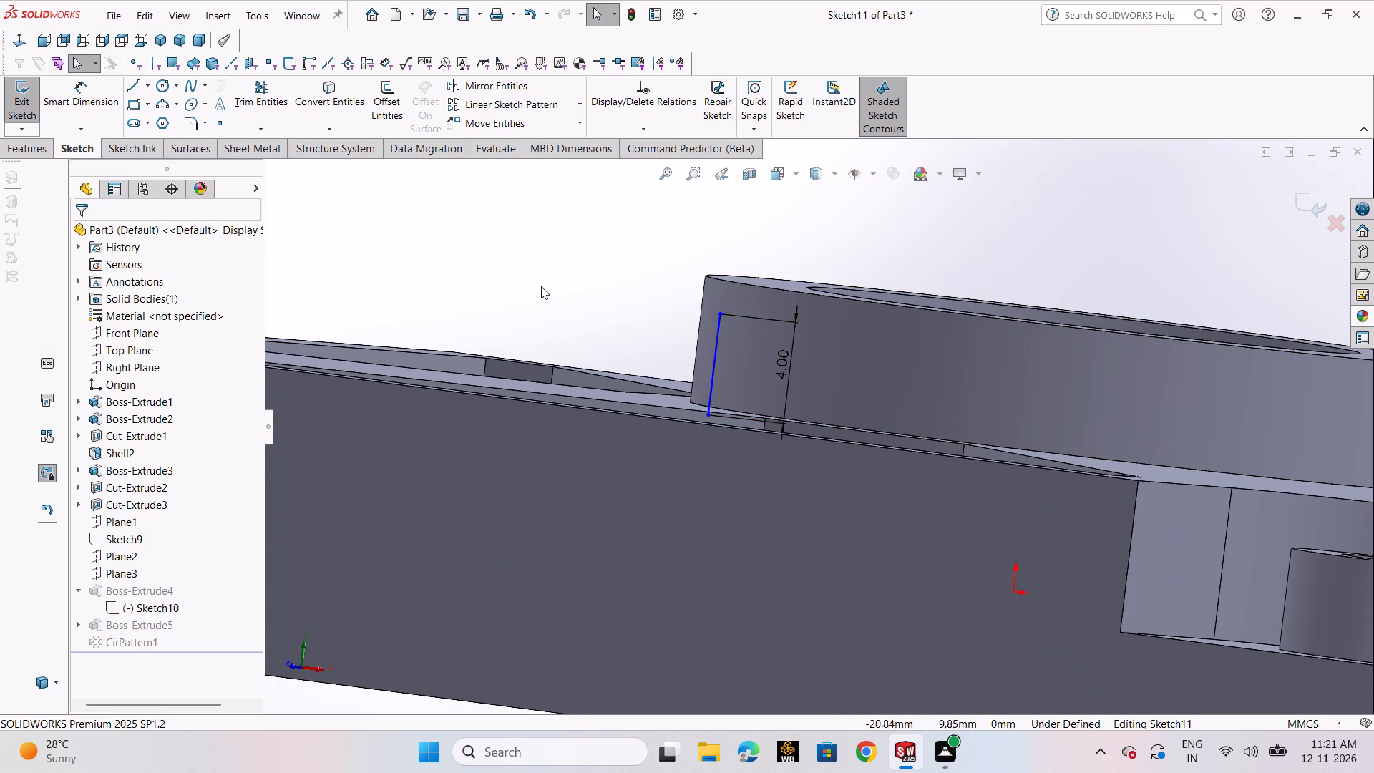
# Draw a horizontal line about 12.8 mm long outward from the vertical line's lower end, away from the ring.
pyautogui.moveTo(541, 286); pyautogui.dragTo(521, 291, button='middle')
pyautogui.scroll(1, 517, 295)
pyautogui.click(141, 86)
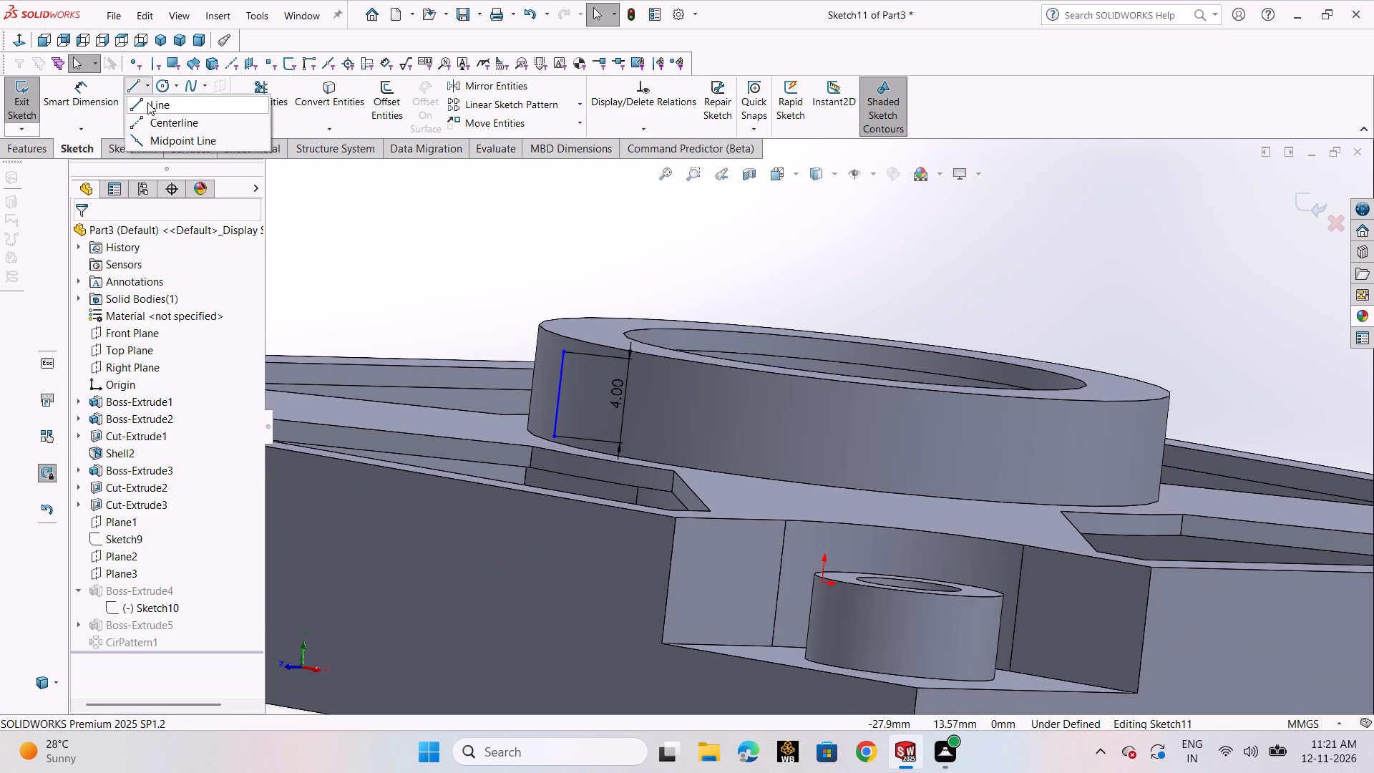
pyautogui.click(152, 105)
pyautogui.scroll(-1, 512, 352)
pyautogui.scroll(2, 517, 358)
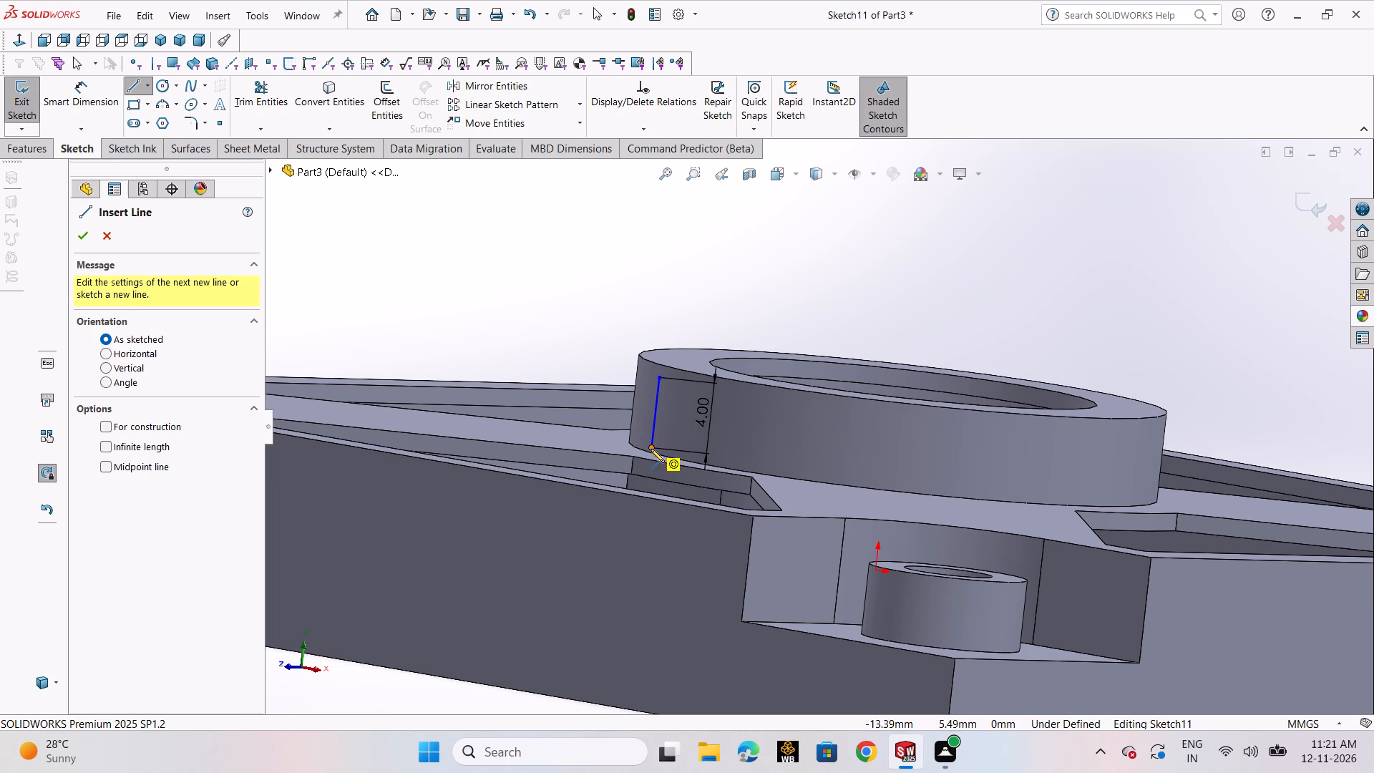
pyautogui.click(651, 449)
pyautogui.click(427, 425)
pyautogui.rightClick(427, 425)
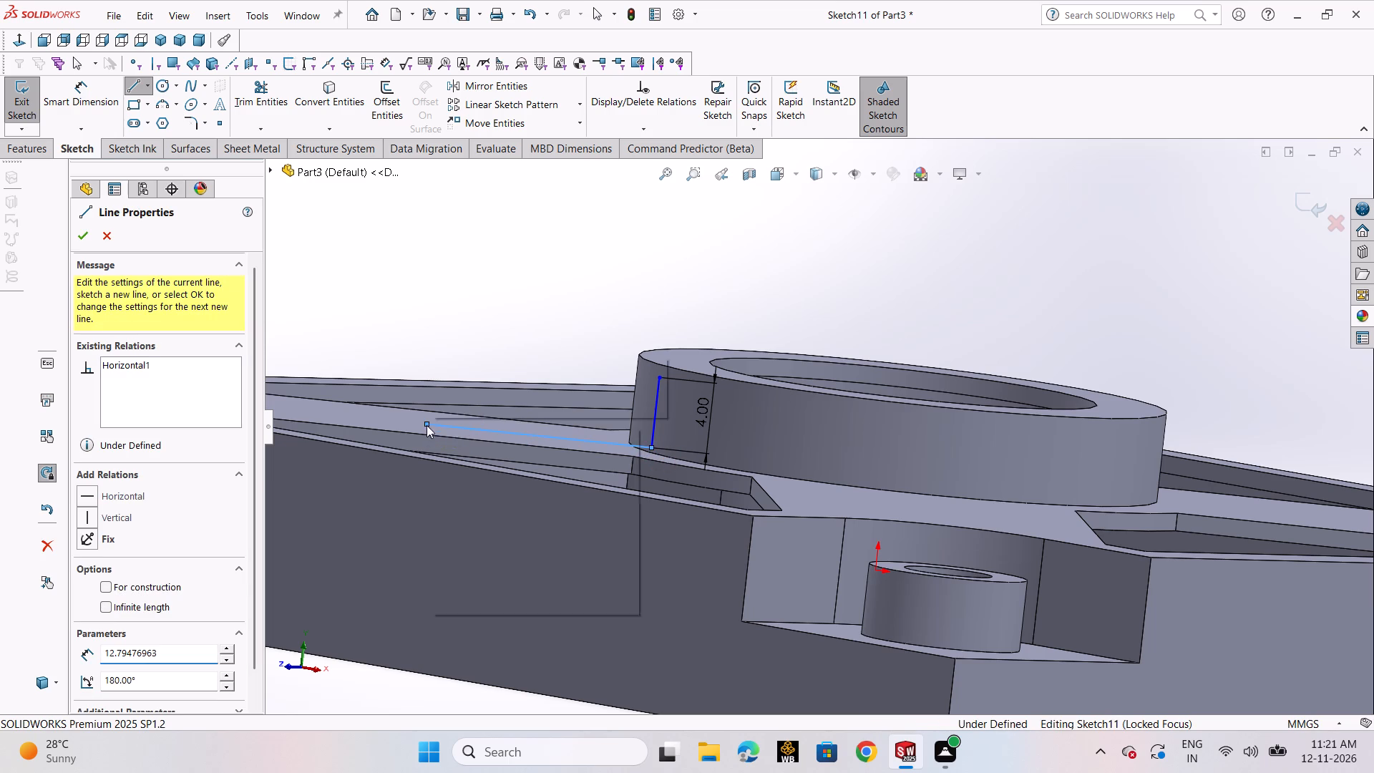
pyautogui.click(433, 429)
# Dimension the horizontal bottom line of the second rib profile at 20 mm.
pyautogui.click(82, 106)
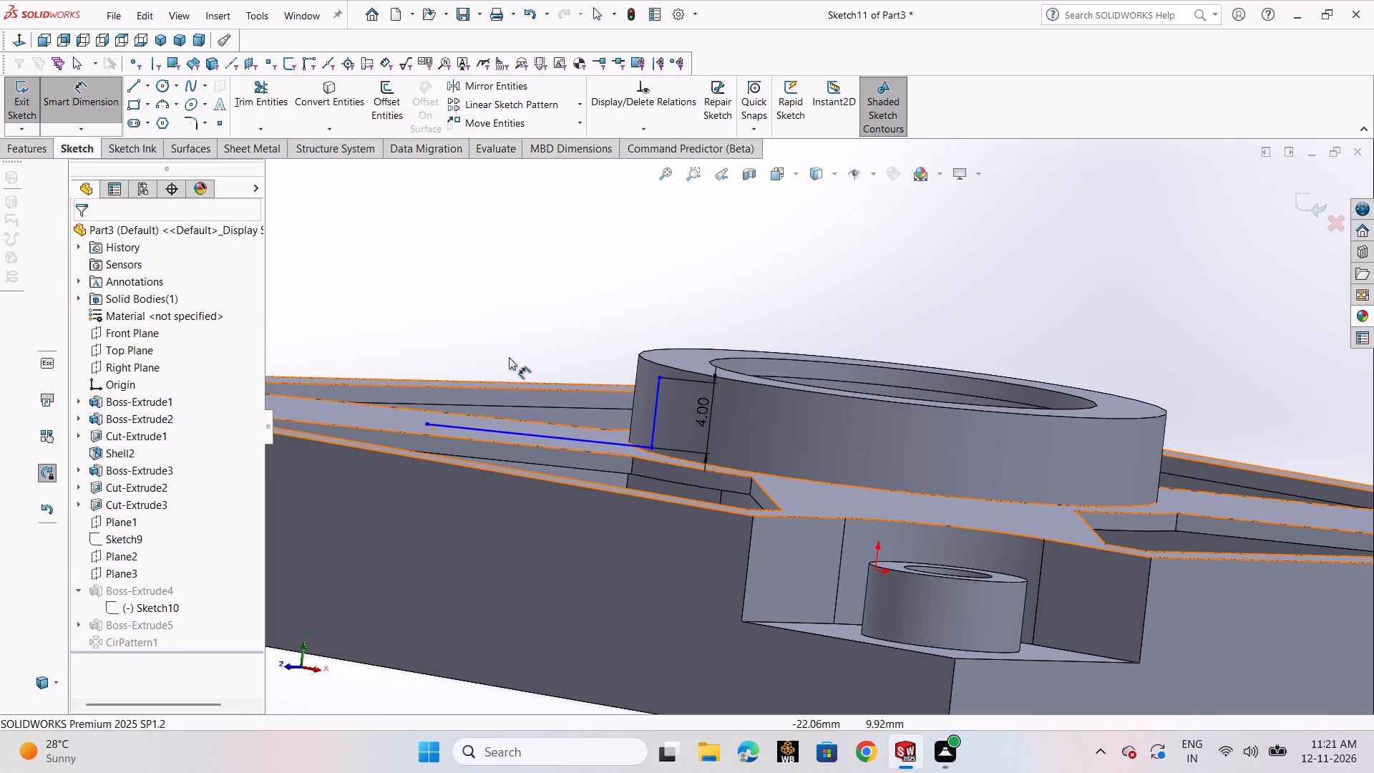
pyautogui.click(509, 435)
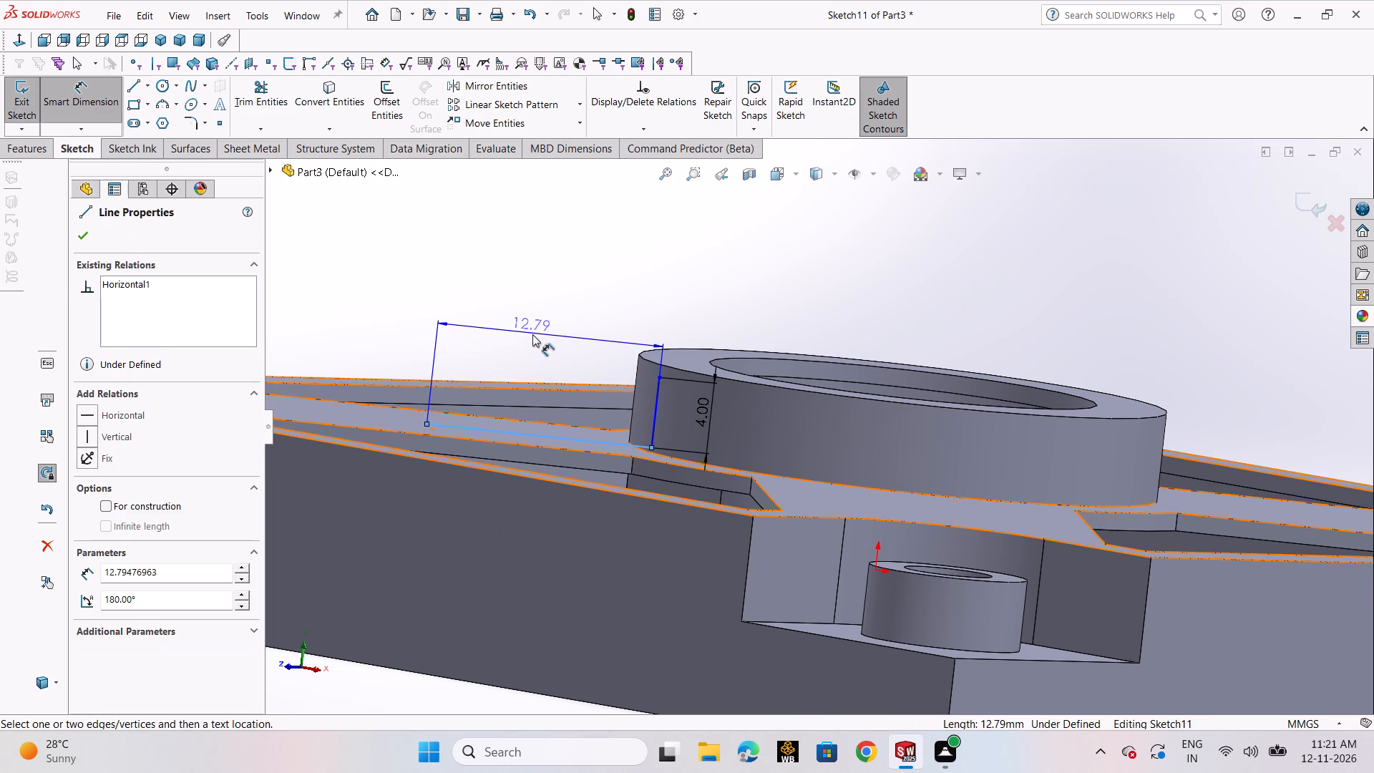
pyautogui.click(532, 334)
pyautogui.write('20')
pyautogui.press('Return')
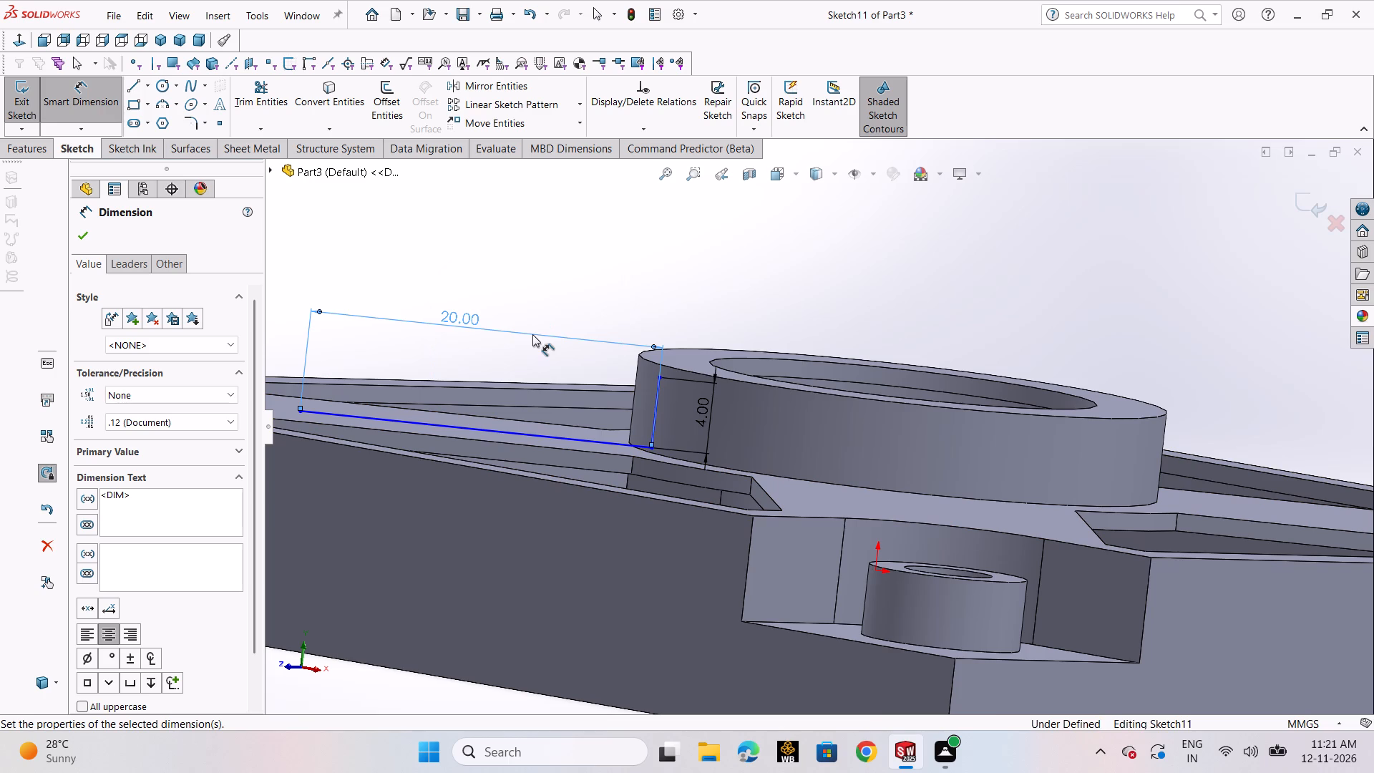
pyautogui.click(92, 234)
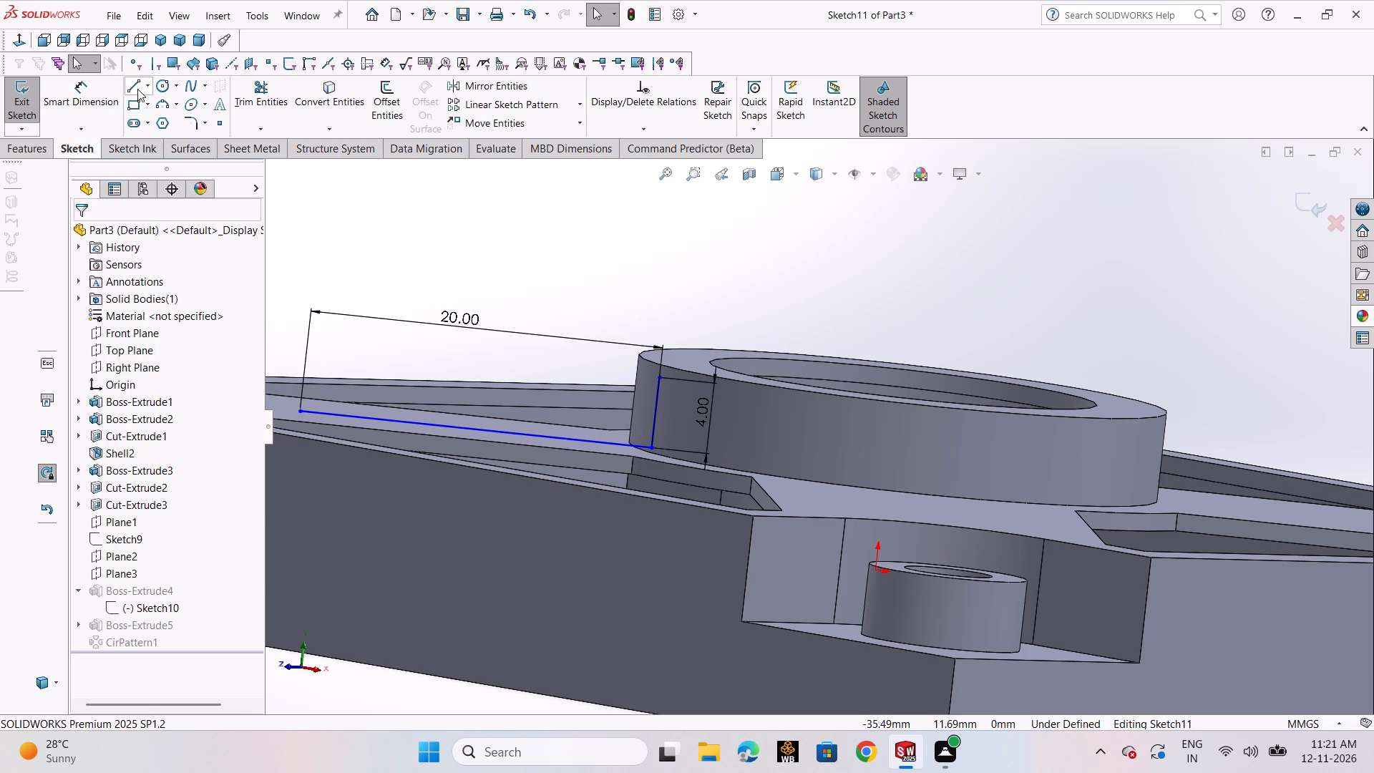
# Close the second rib profile with a sloping line from the bottom line's outer end to the vertical line's top, and exit the sketch.
pyautogui.click(138, 86)
pyautogui.click(135, 100)
pyautogui.click(301, 411)
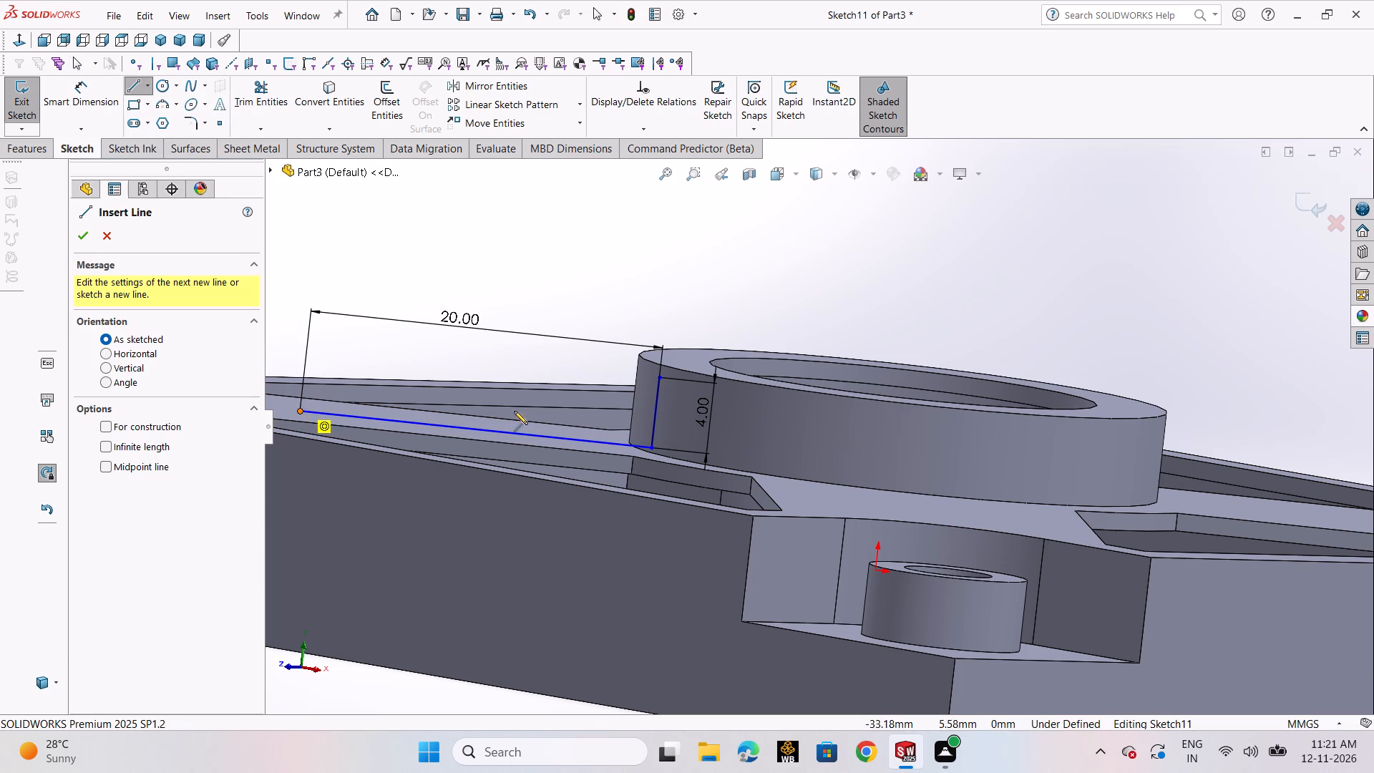
pyautogui.click(661, 381)
pyautogui.rightClick(661, 381)
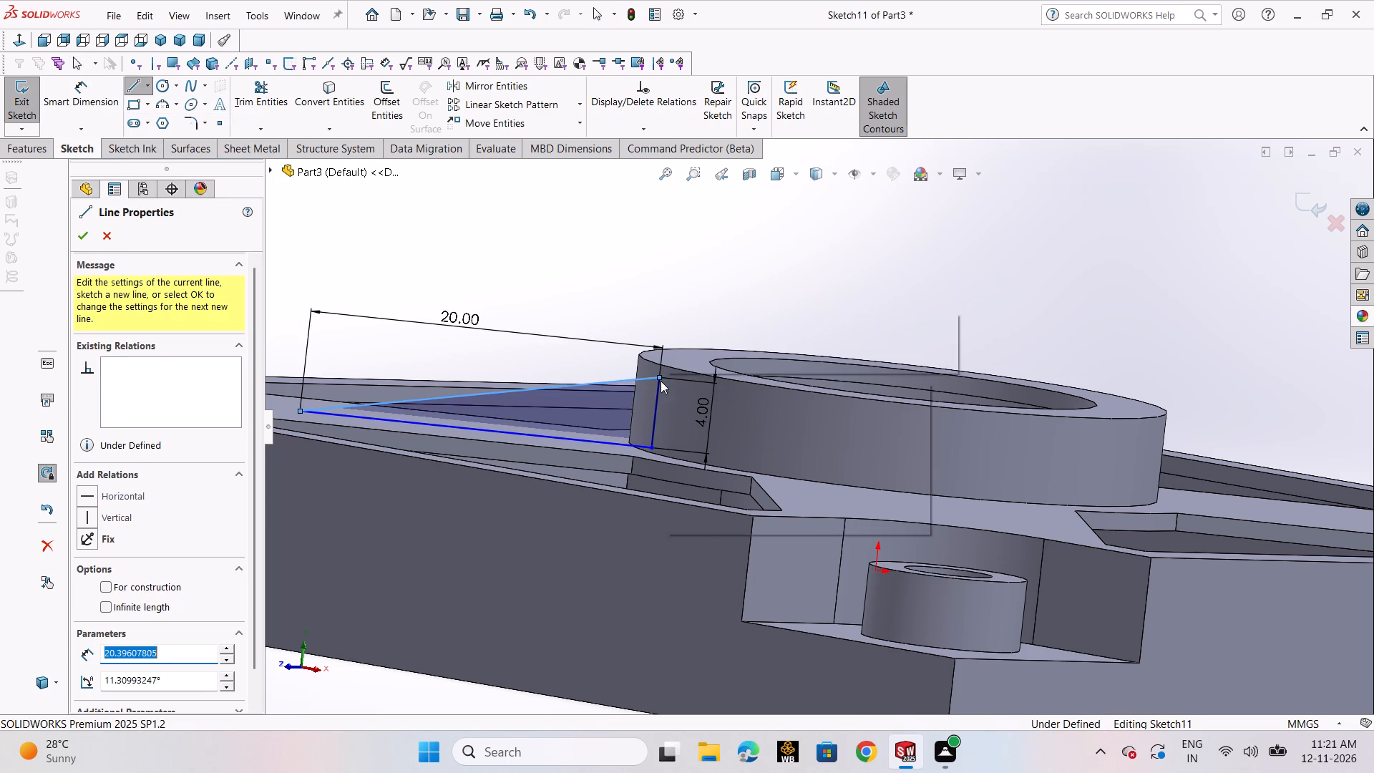
pyautogui.click(683, 392)
pyautogui.click(747, 281)
pyautogui.scroll(2, 768, 331)
pyautogui.moveTo(800, 311); pyautogui.dragTo(779, 326, button='middle')
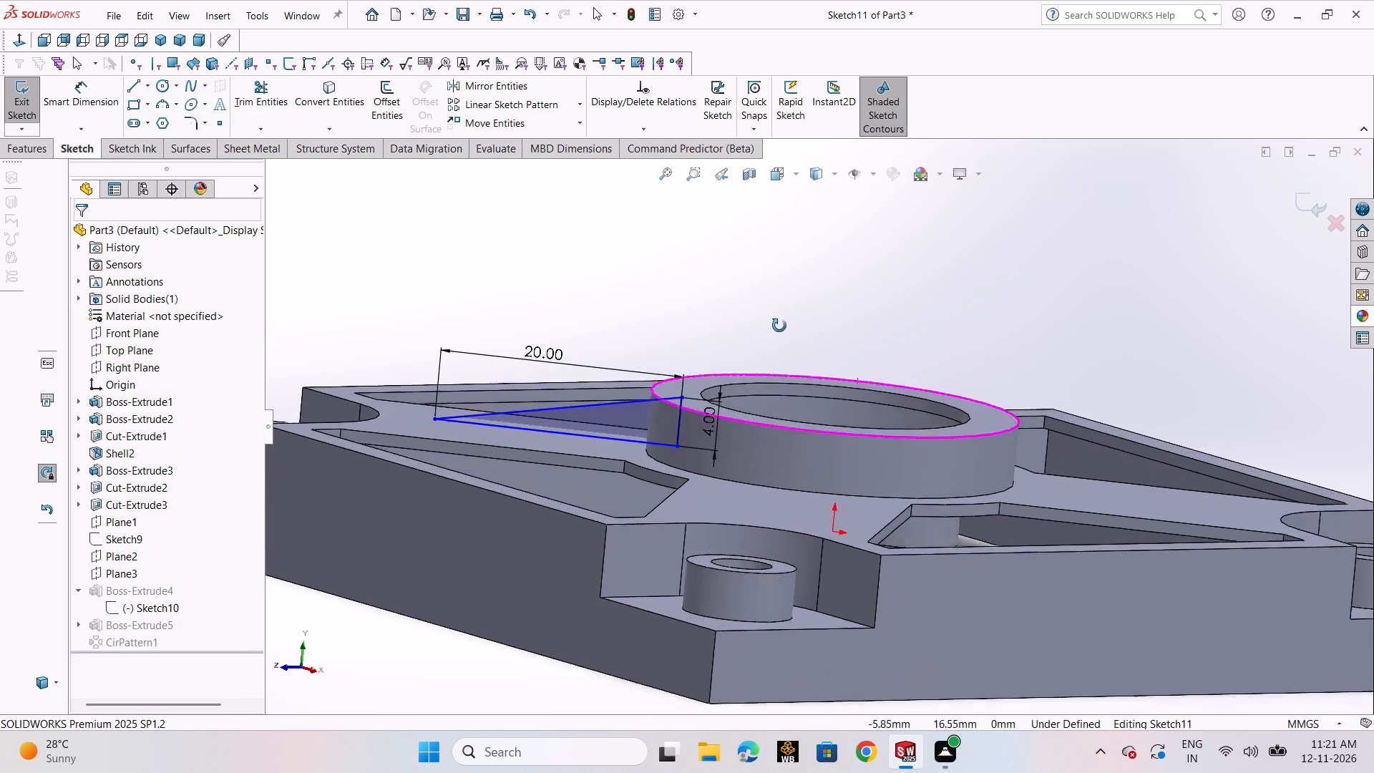
pyautogui.moveTo(779, 326); pyautogui.dragTo(792, 360, button='middle')
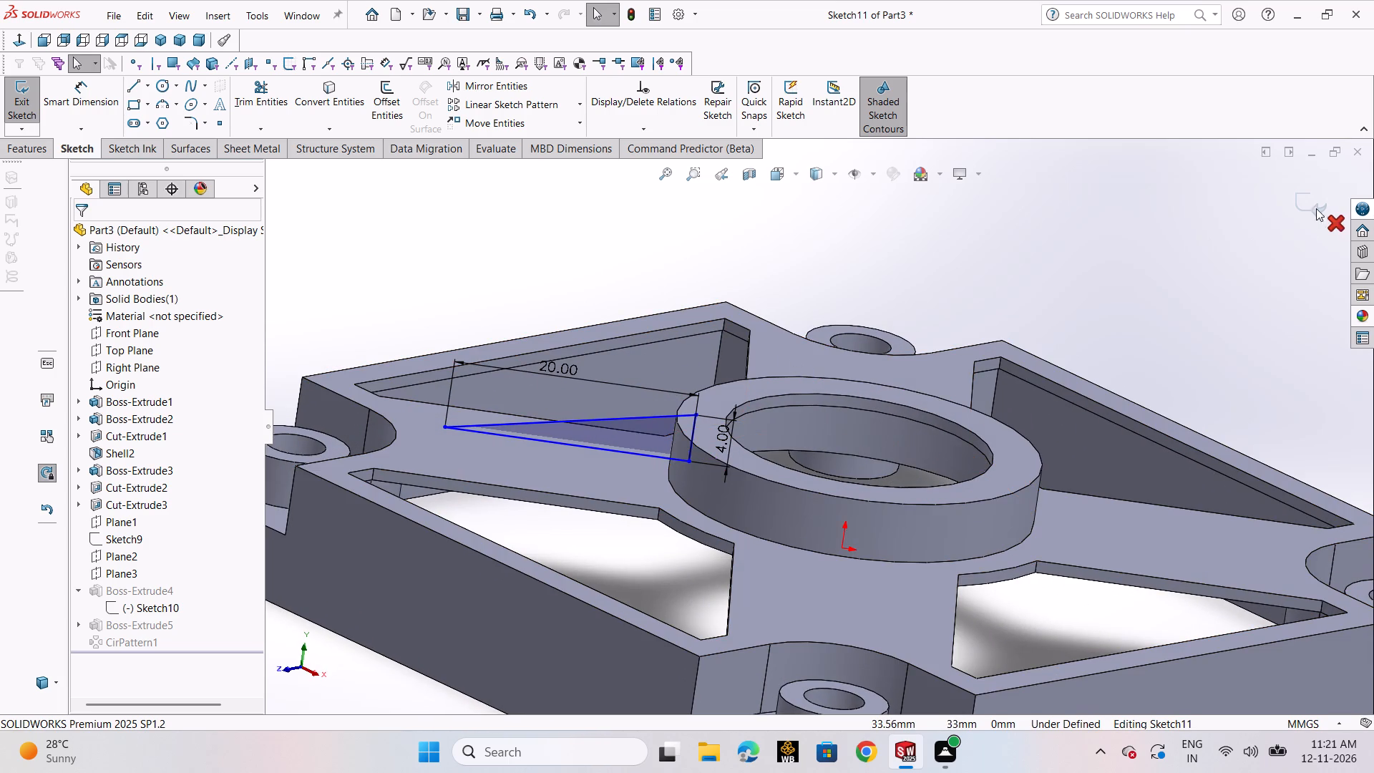
pyautogui.click(1308, 208)
# Examine the rebuilt part from isometric and other angles to check the patterned ribs around the central ring.
pyautogui.scroll(1, 1125, 296)
pyautogui.moveTo(1108, 279); pyautogui.dragTo(1104, 260, button='middle')
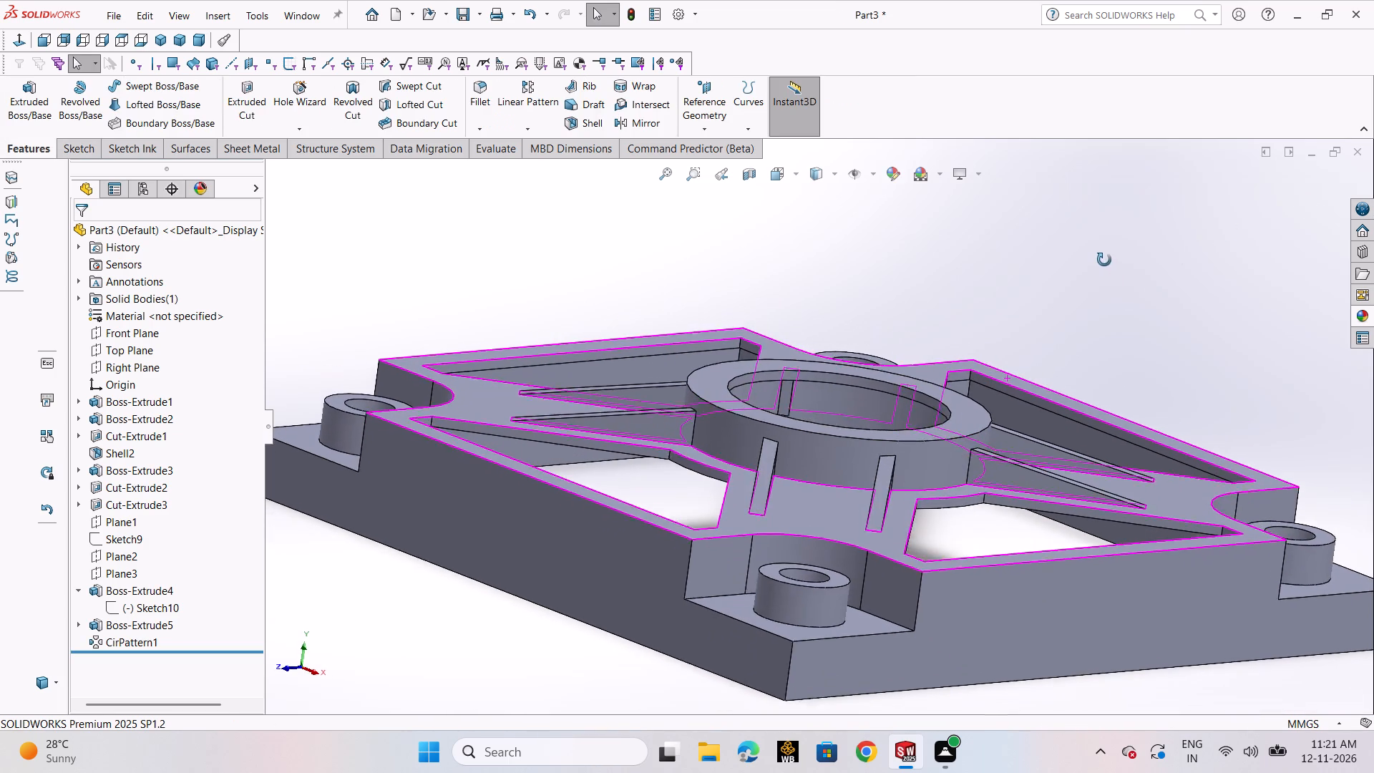
pyautogui.moveTo(1104, 260); pyautogui.dragTo(1098, 354, button='middle')
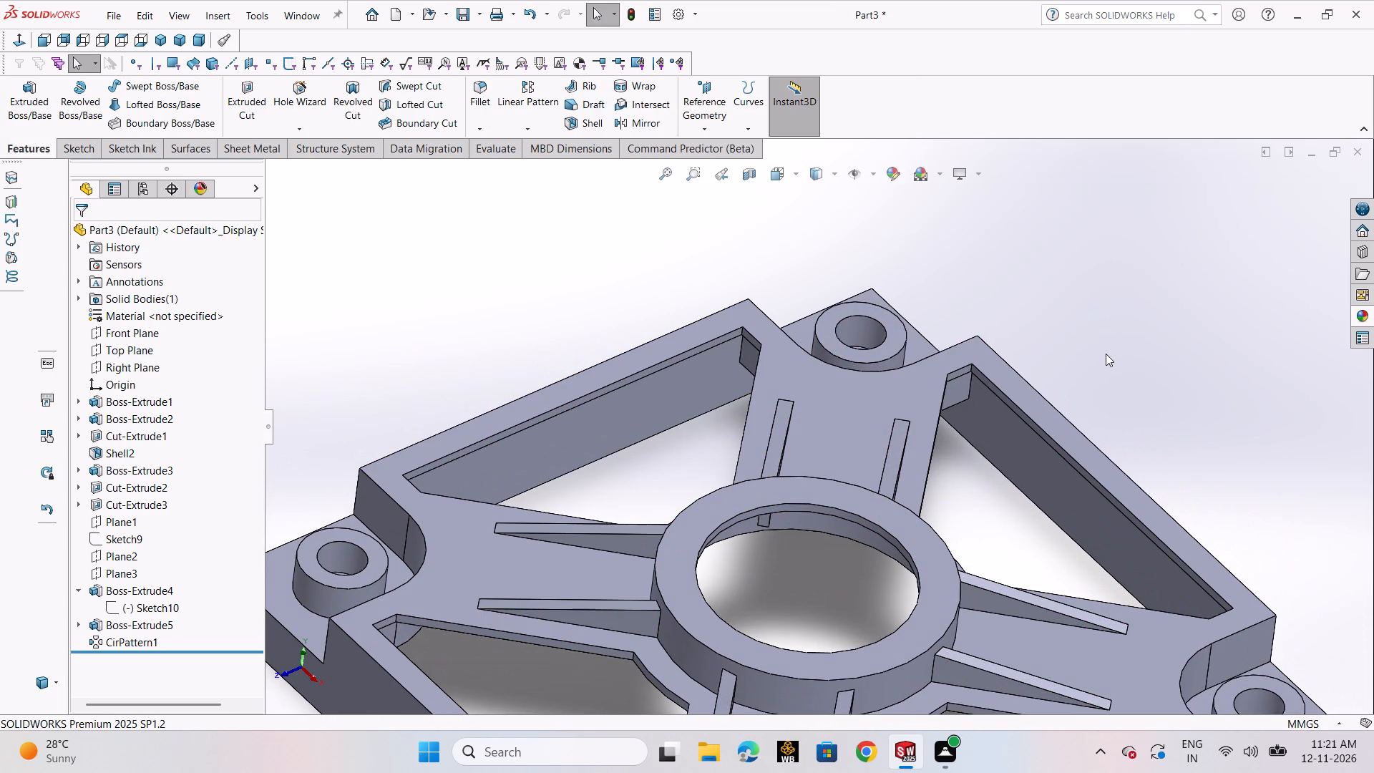
pyautogui.hotkey('ctrl', '7')
pyautogui.click(1134, 313)
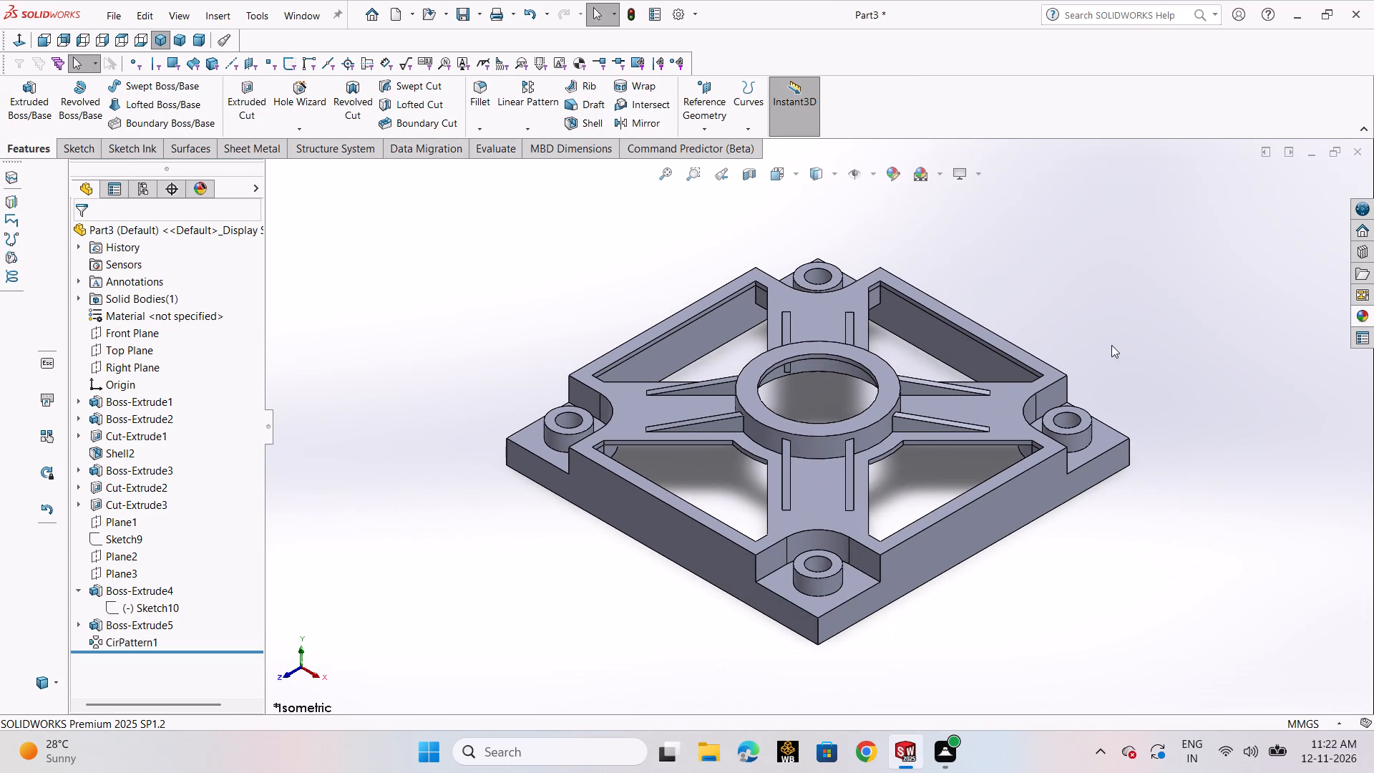
pyautogui.moveTo(1109, 345); pyautogui.dragTo(1176, 309, button='middle')
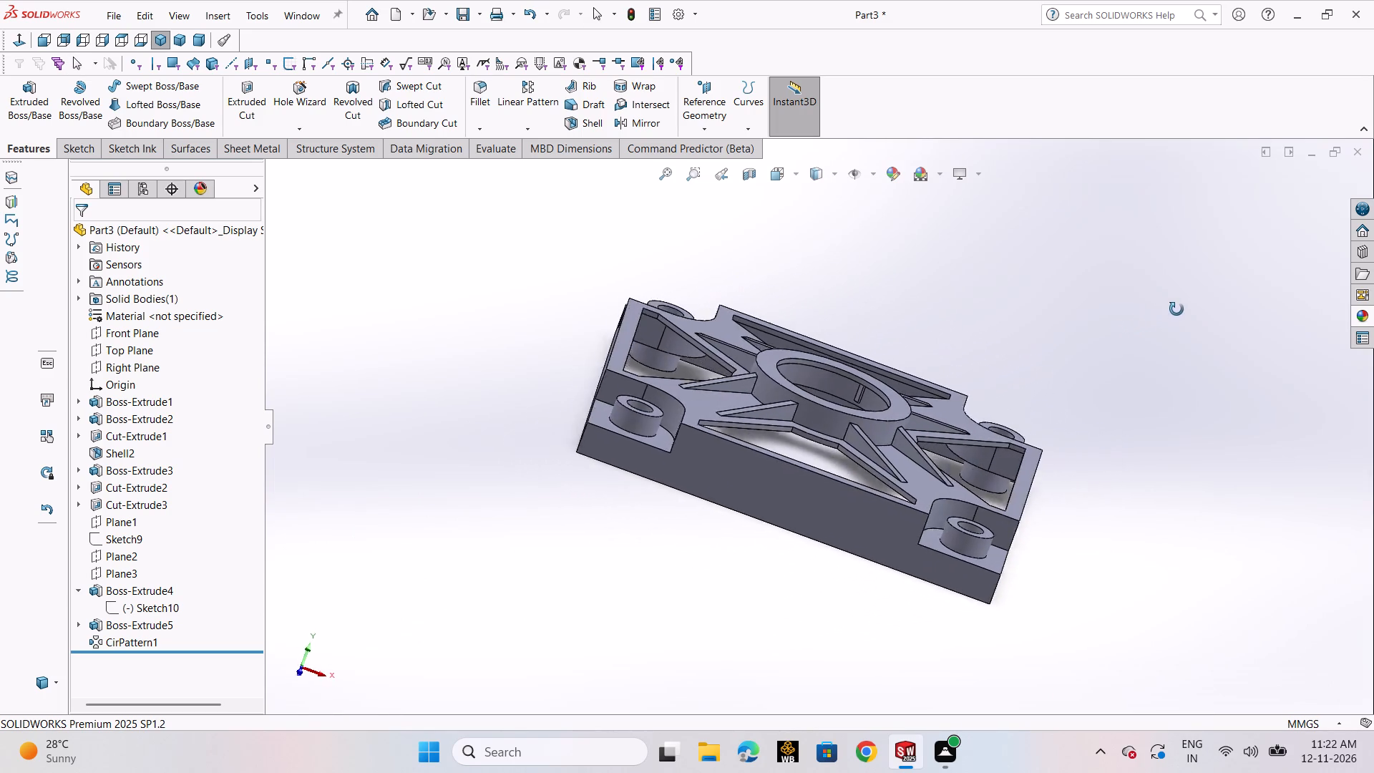
pyautogui.moveTo(1176, 309); pyautogui.dragTo(1089, 344, button='middle')
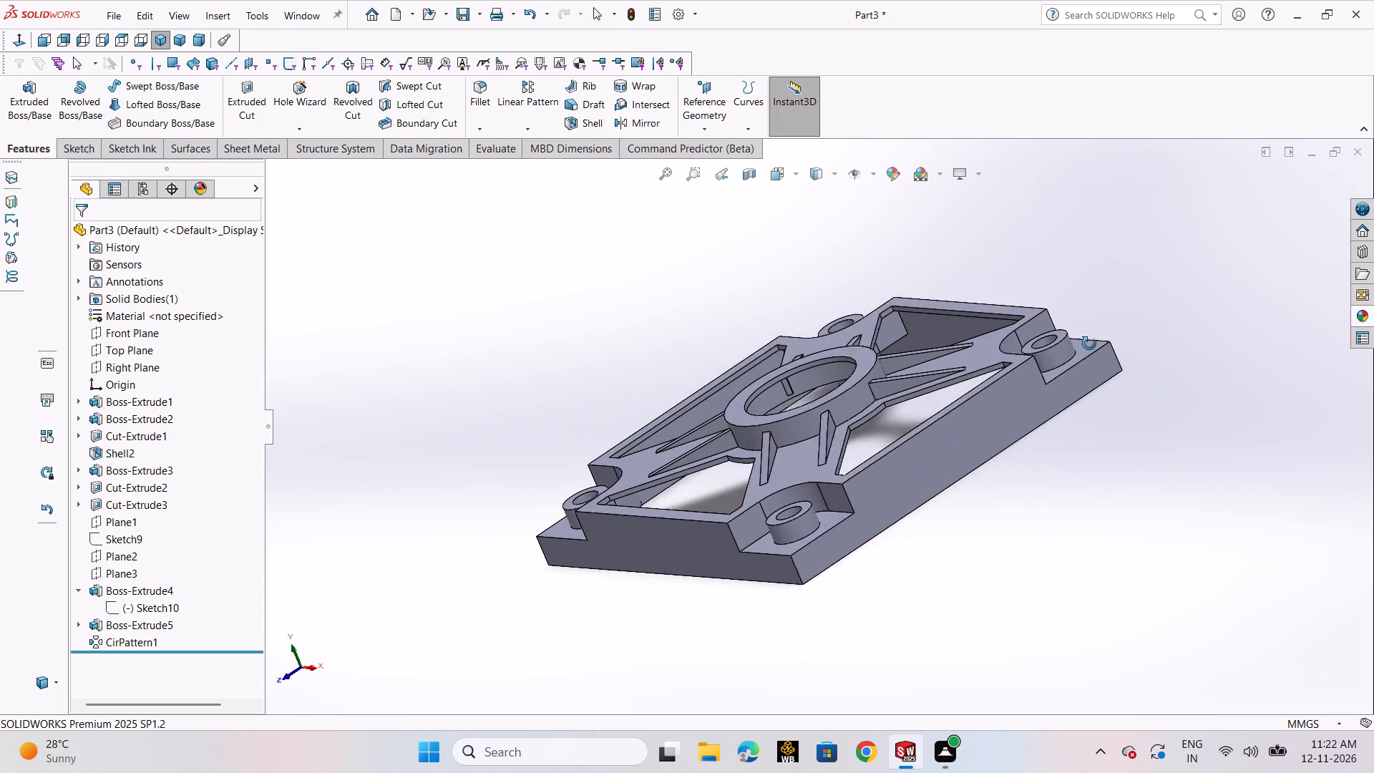
pyautogui.moveTo(1089, 344); pyautogui.dragTo(1093, 343, button='middle')
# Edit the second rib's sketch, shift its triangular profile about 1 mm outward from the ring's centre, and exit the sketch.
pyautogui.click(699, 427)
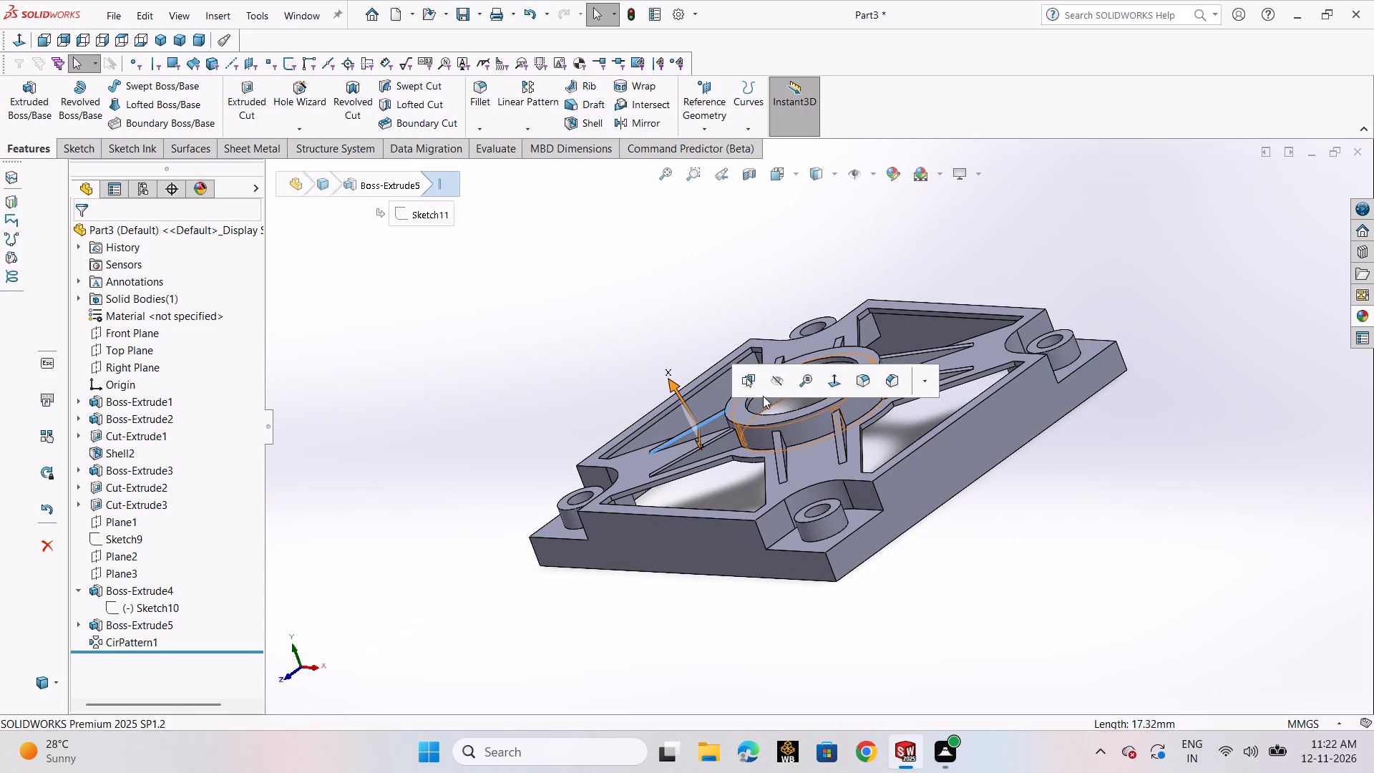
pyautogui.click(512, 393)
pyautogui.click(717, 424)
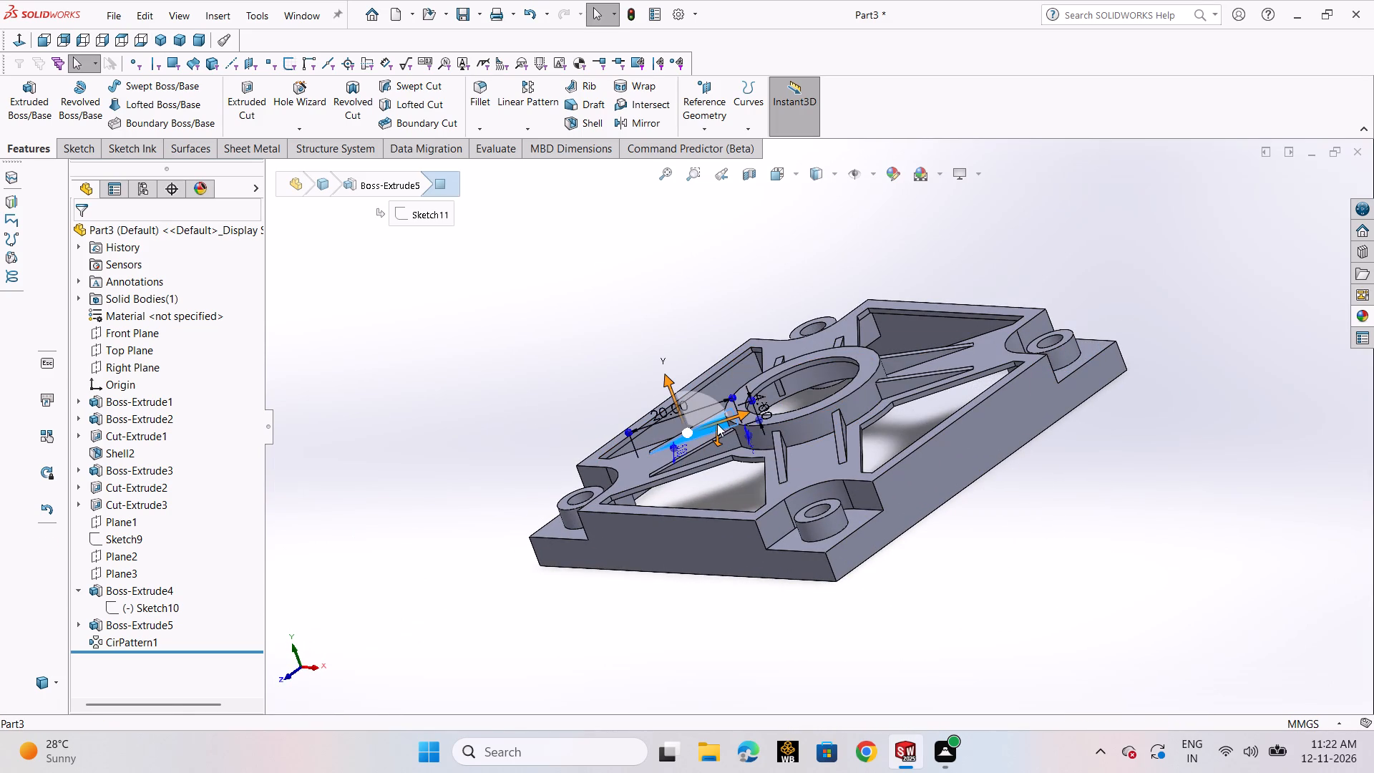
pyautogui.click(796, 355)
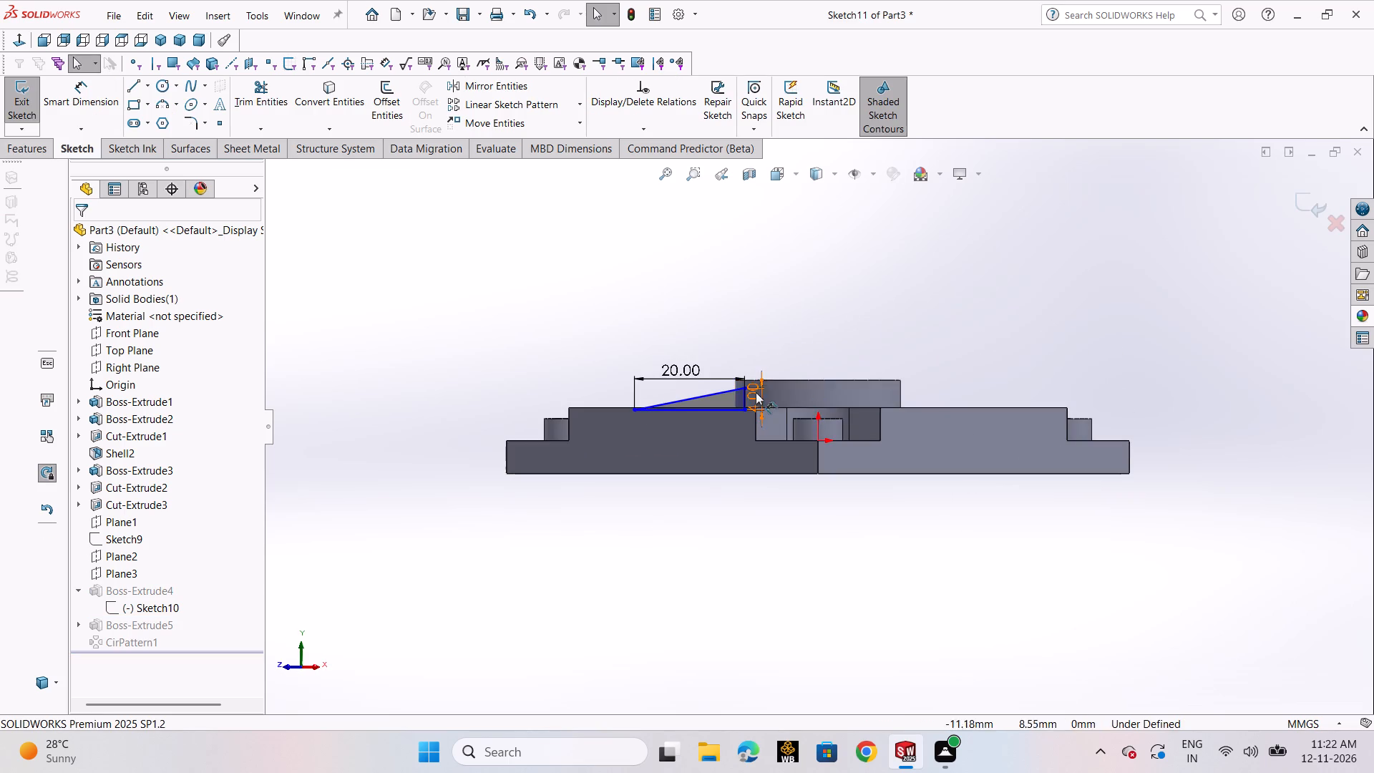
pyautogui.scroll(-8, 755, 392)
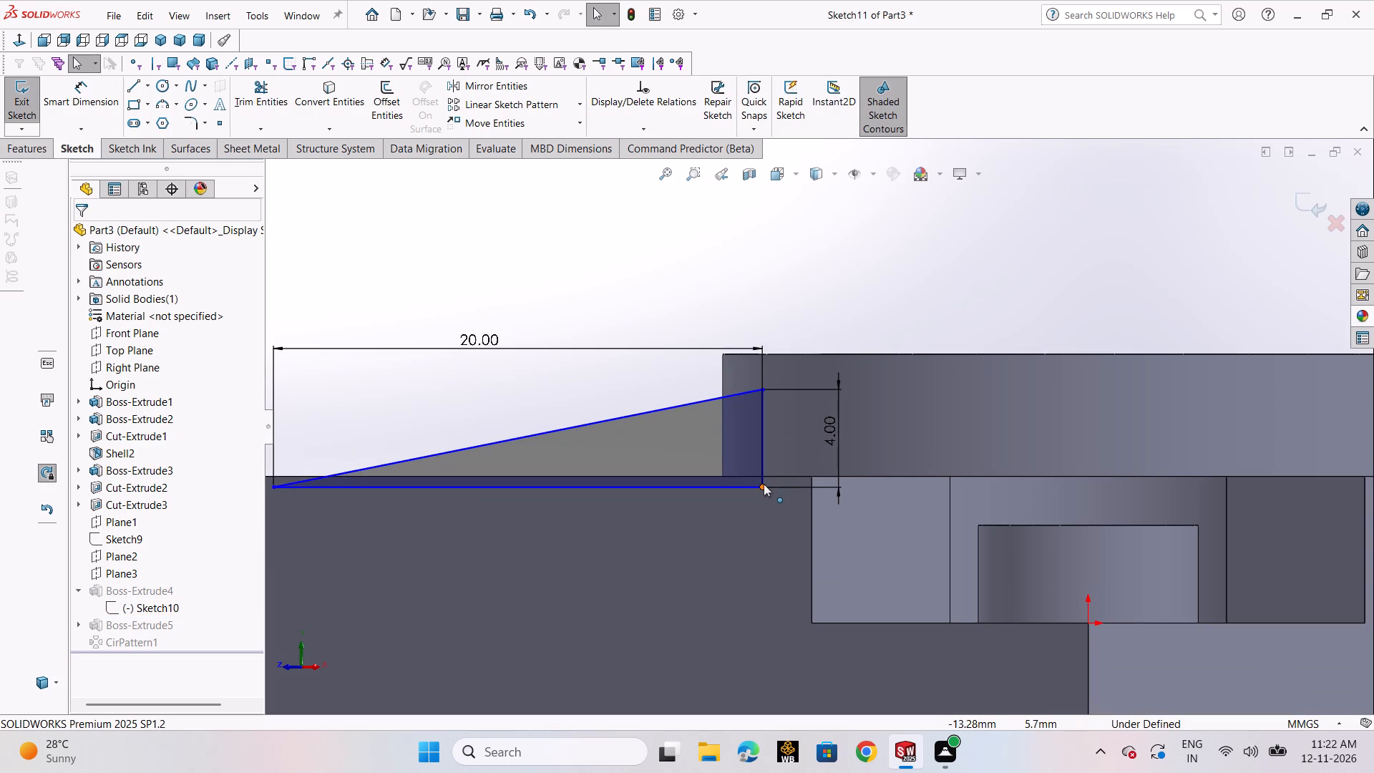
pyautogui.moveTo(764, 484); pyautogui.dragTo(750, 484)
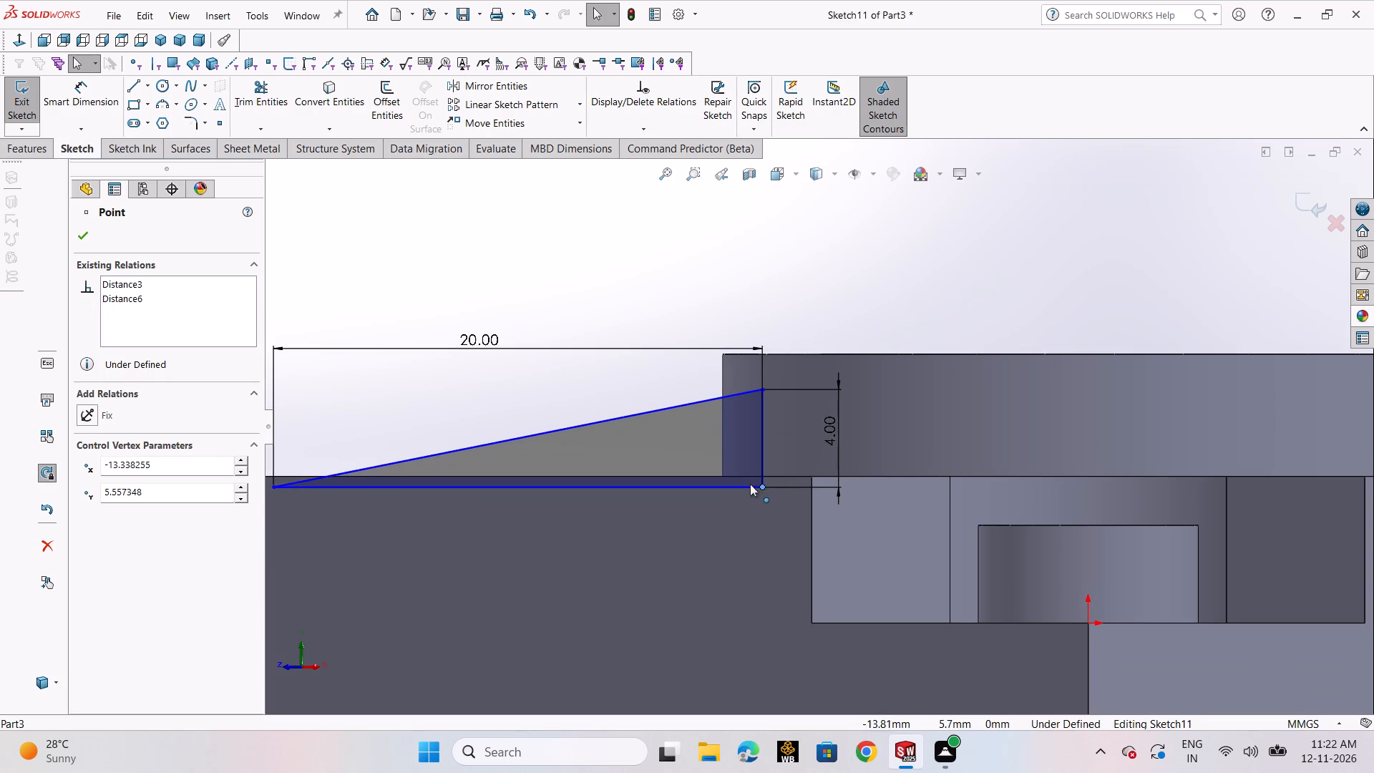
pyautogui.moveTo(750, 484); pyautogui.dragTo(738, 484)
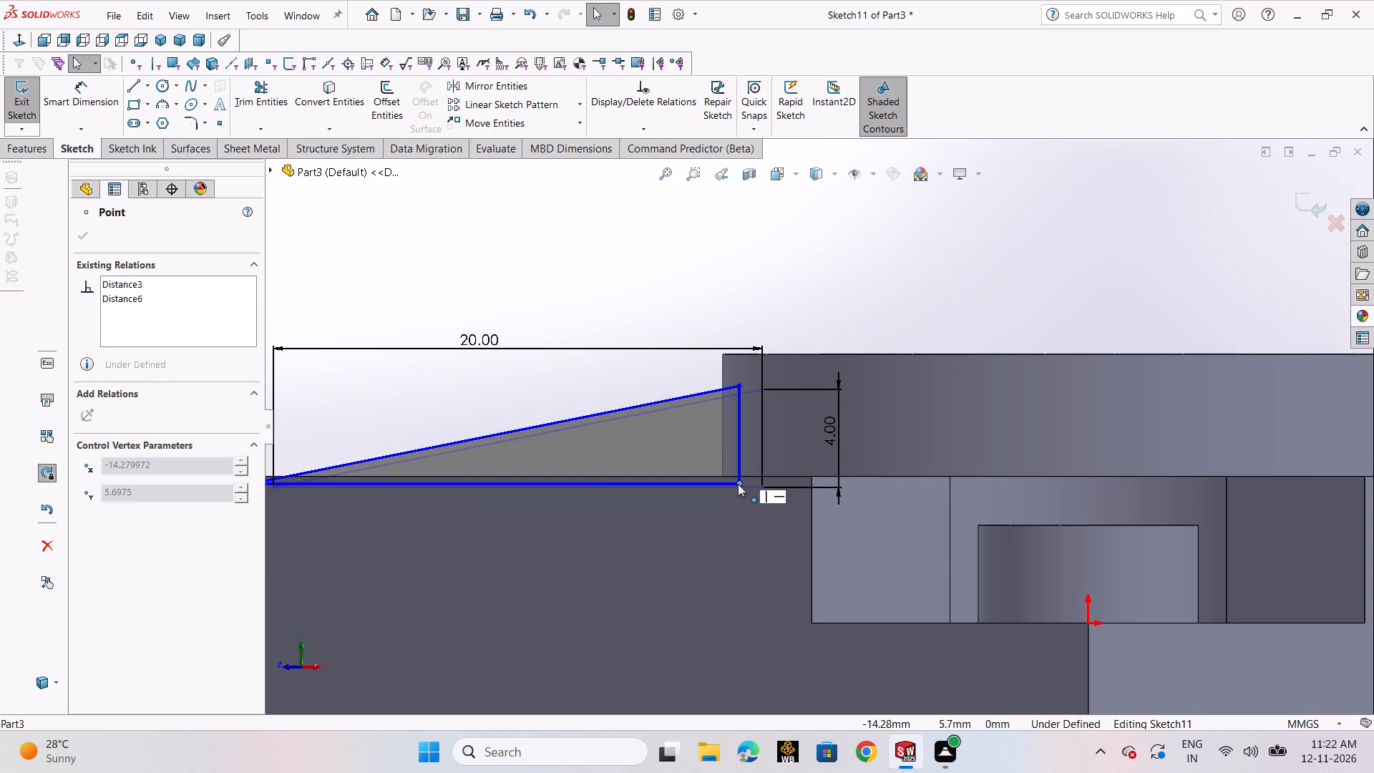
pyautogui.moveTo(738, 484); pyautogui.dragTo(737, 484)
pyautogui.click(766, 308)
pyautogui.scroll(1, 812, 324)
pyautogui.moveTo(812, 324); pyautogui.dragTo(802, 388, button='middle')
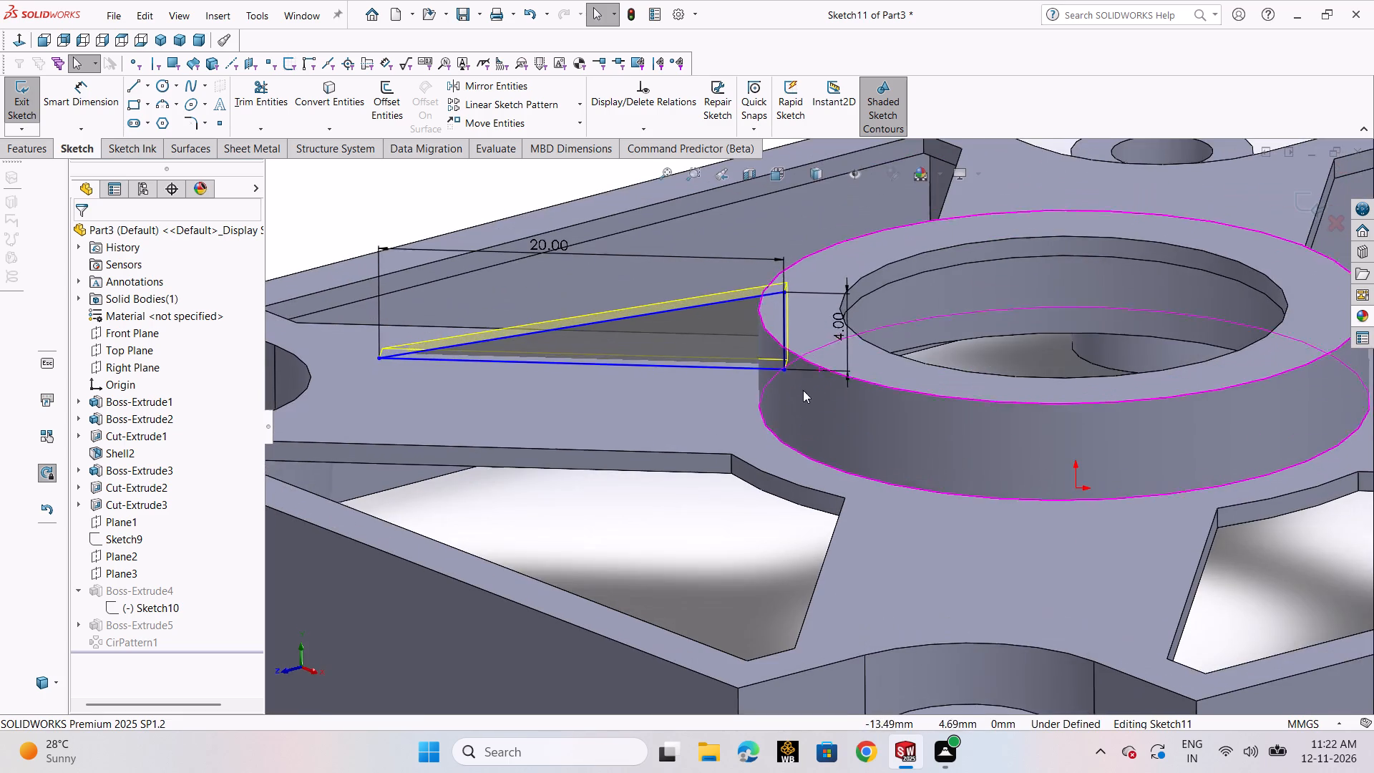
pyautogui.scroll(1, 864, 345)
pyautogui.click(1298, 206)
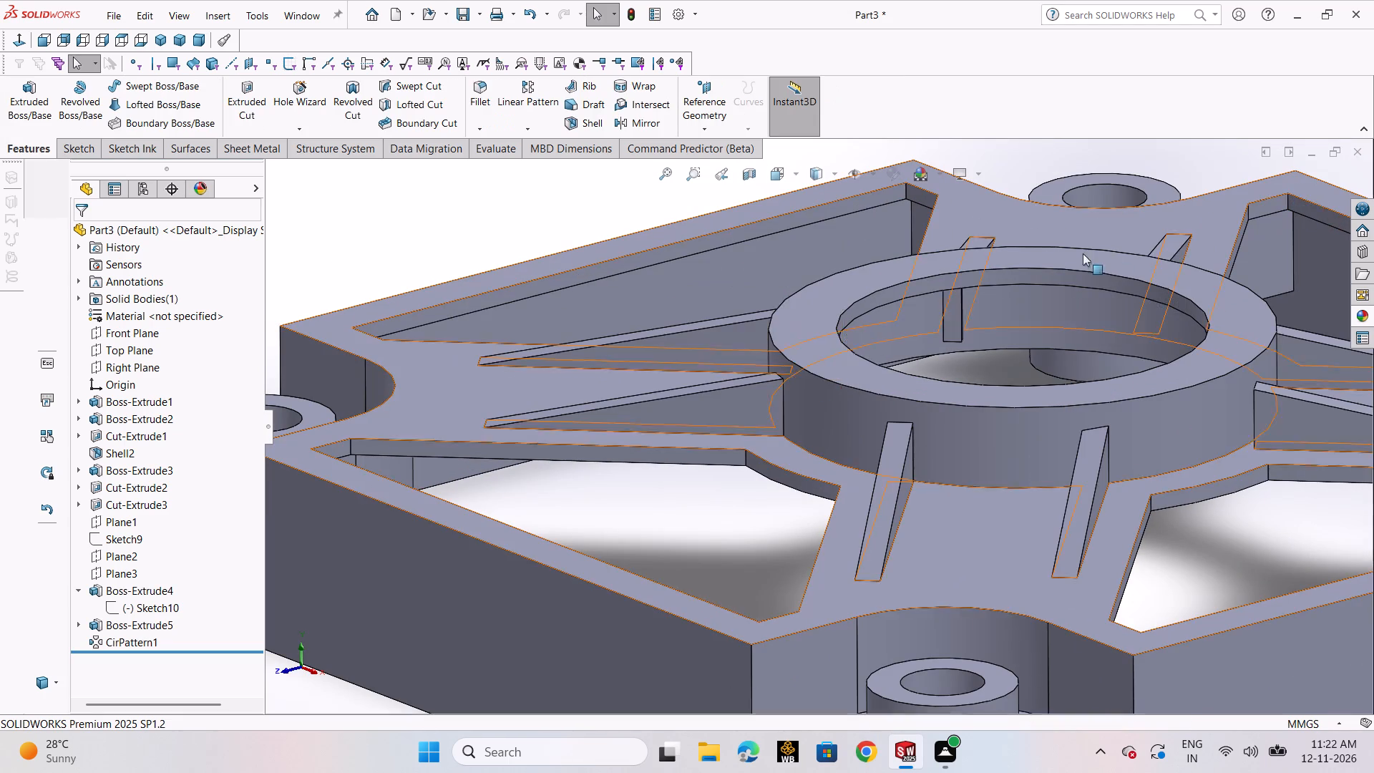
# Reopen the second rib's sketch, shift the triangular profile about 1 mm back toward the ring's centre, and exit the sketch.
pyautogui.scroll(2, 985, 366)
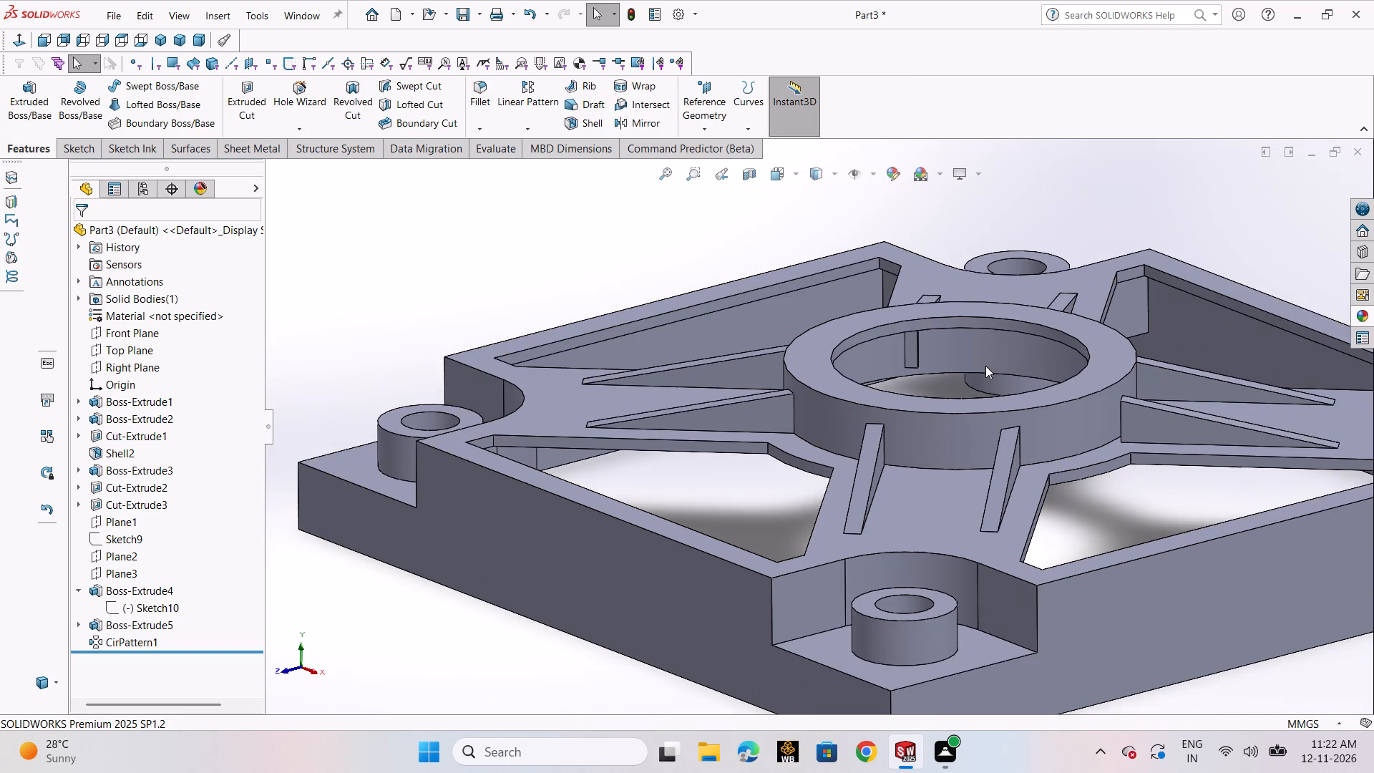
pyautogui.moveTo(985, 366); pyautogui.dragTo(873, 540, button='middle')
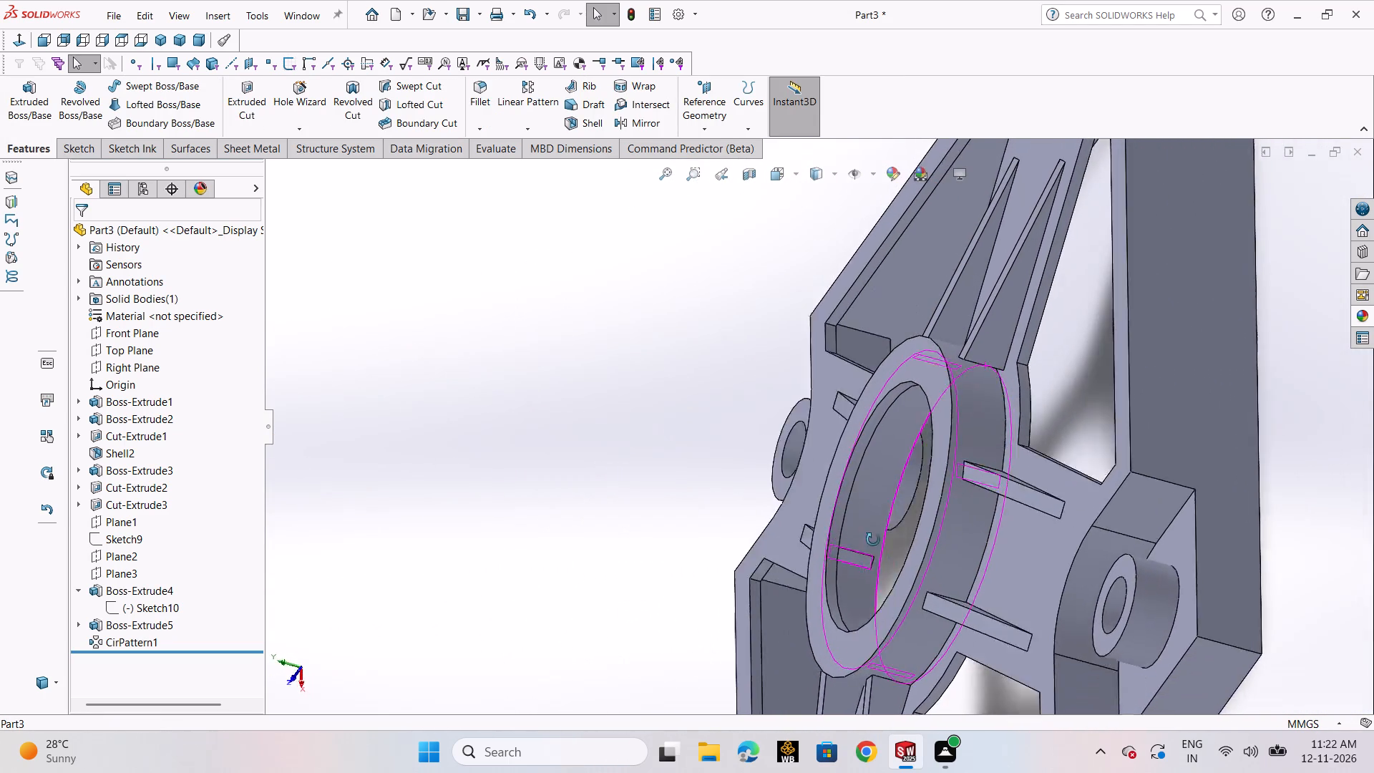
pyautogui.moveTo(873, 540); pyautogui.dragTo(1003, 430, button='middle')
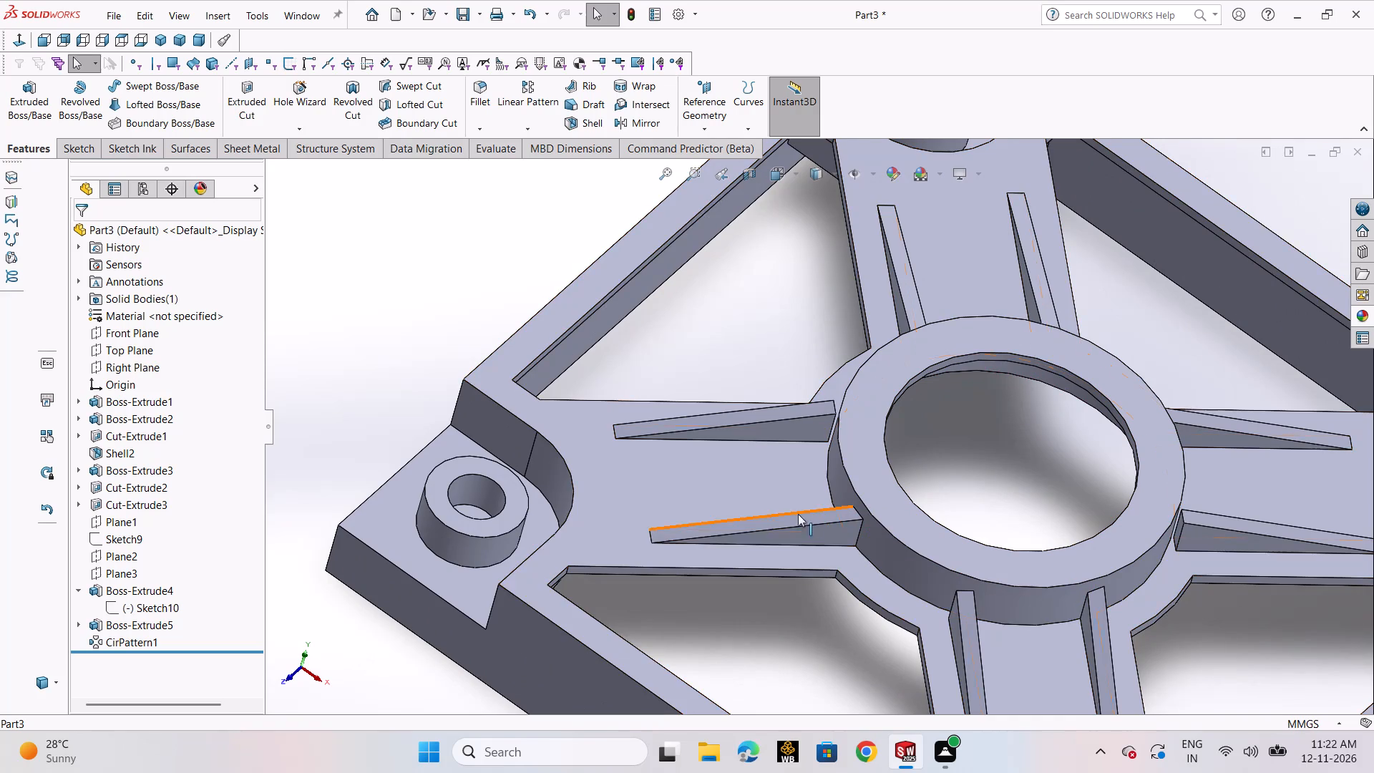
pyautogui.scroll(-2, 932, 449)
pyautogui.click(755, 427)
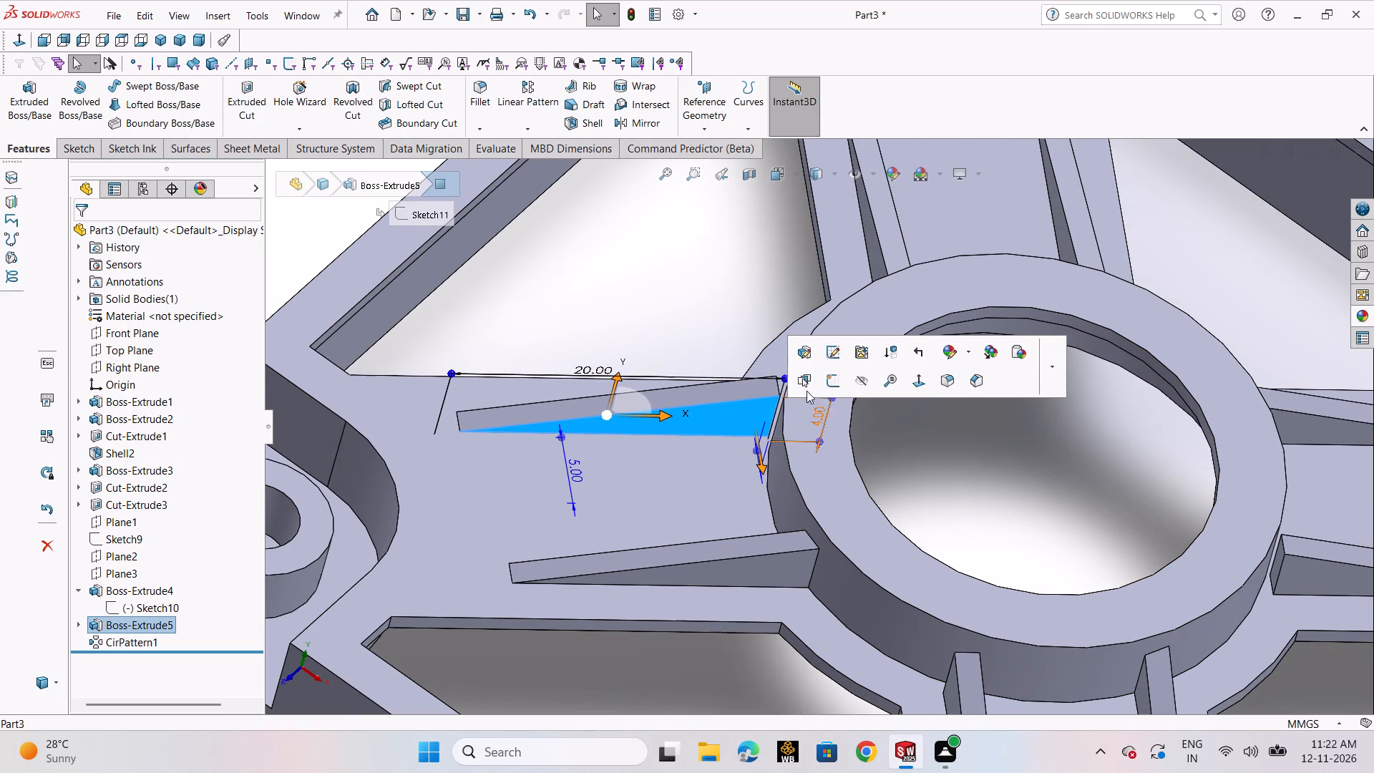
pyautogui.click(832, 360)
pyautogui.scroll(-8, 764, 406)
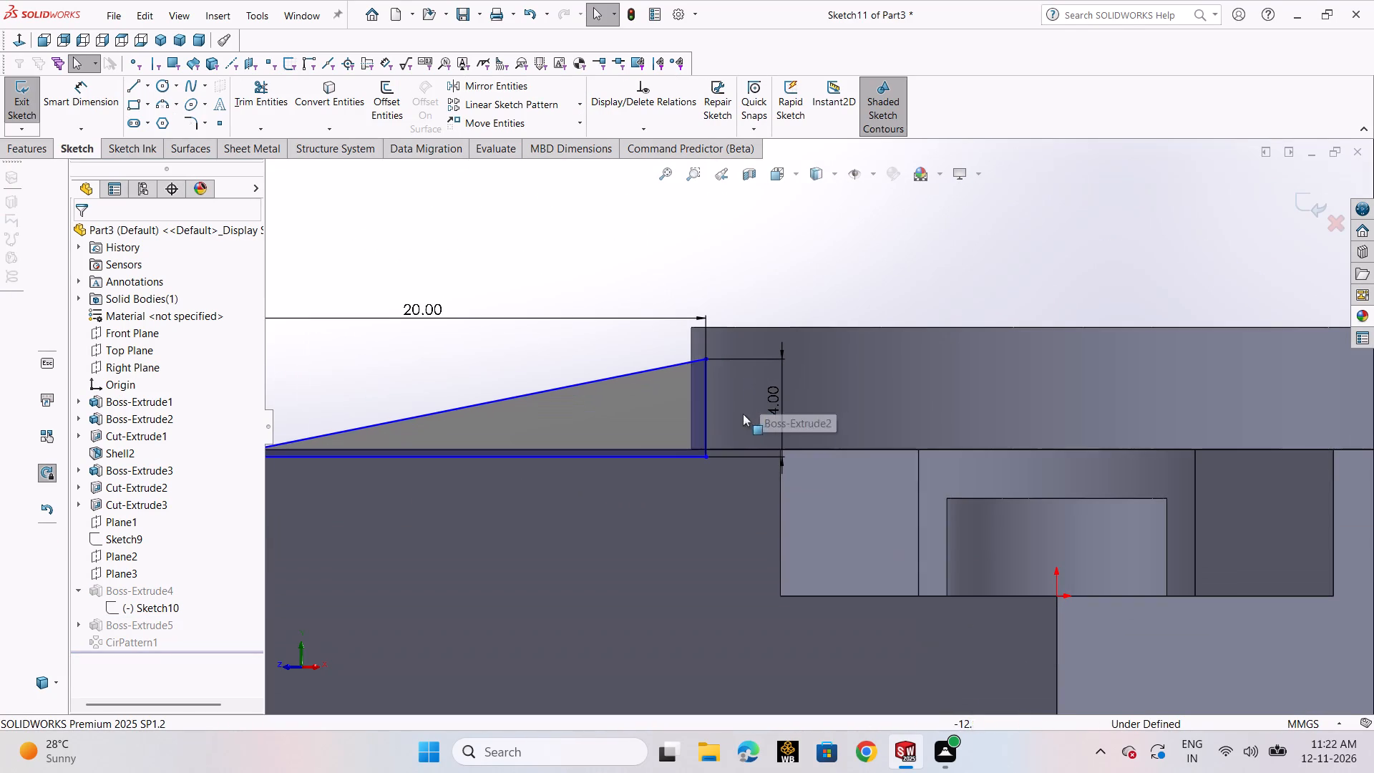
pyautogui.moveTo(706, 454); pyautogui.dragTo(731, 454)
pyautogui.click(784, 283)
pyautogui.scroll(1, 818, 302)
pyautogui.moveTo(832, 296); pyautogui.dragTo(798, 365, button='middle')
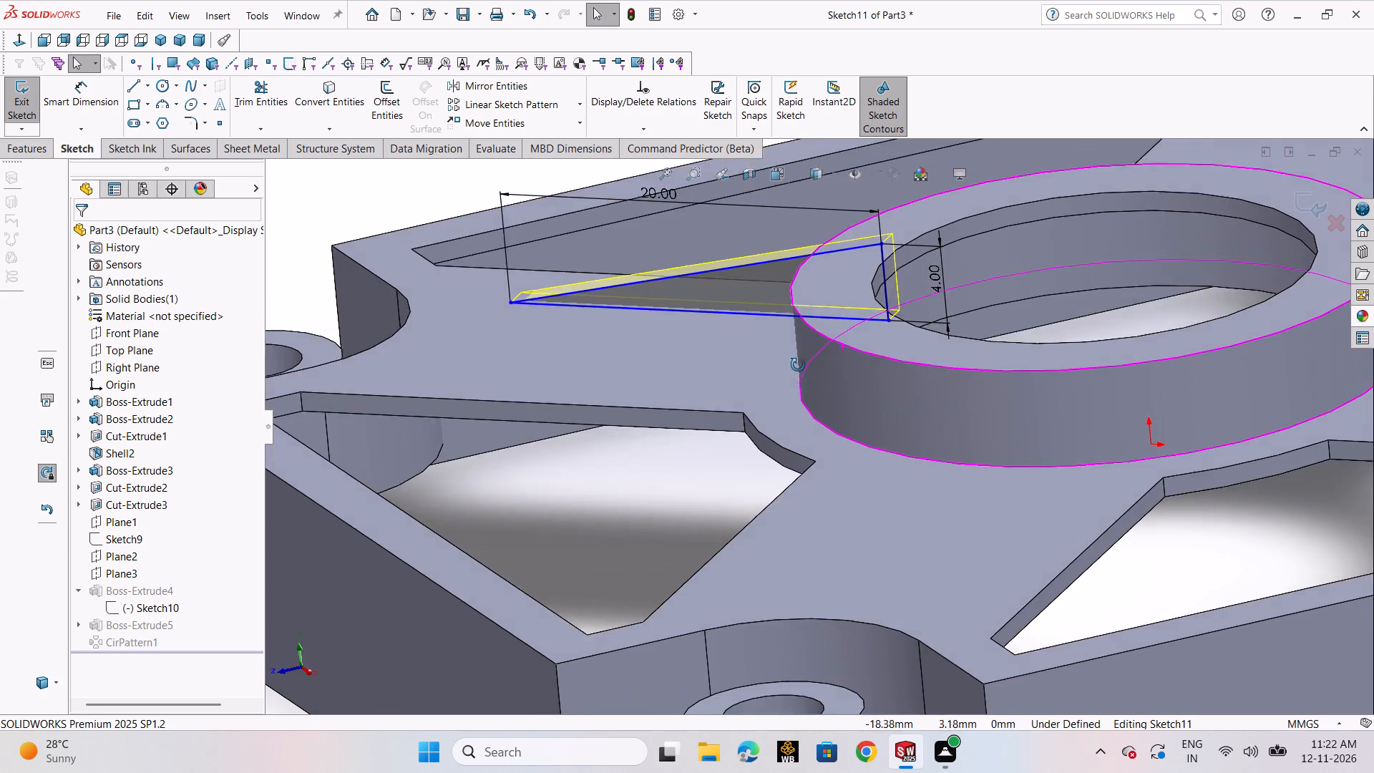
pyautogui.moveTo(798, 365); pyautogui.dragTo(770, 369, button='middle')
pyautogui.moveTo(822, 371); pyautogui.dragTo(849, 398, button='middle')
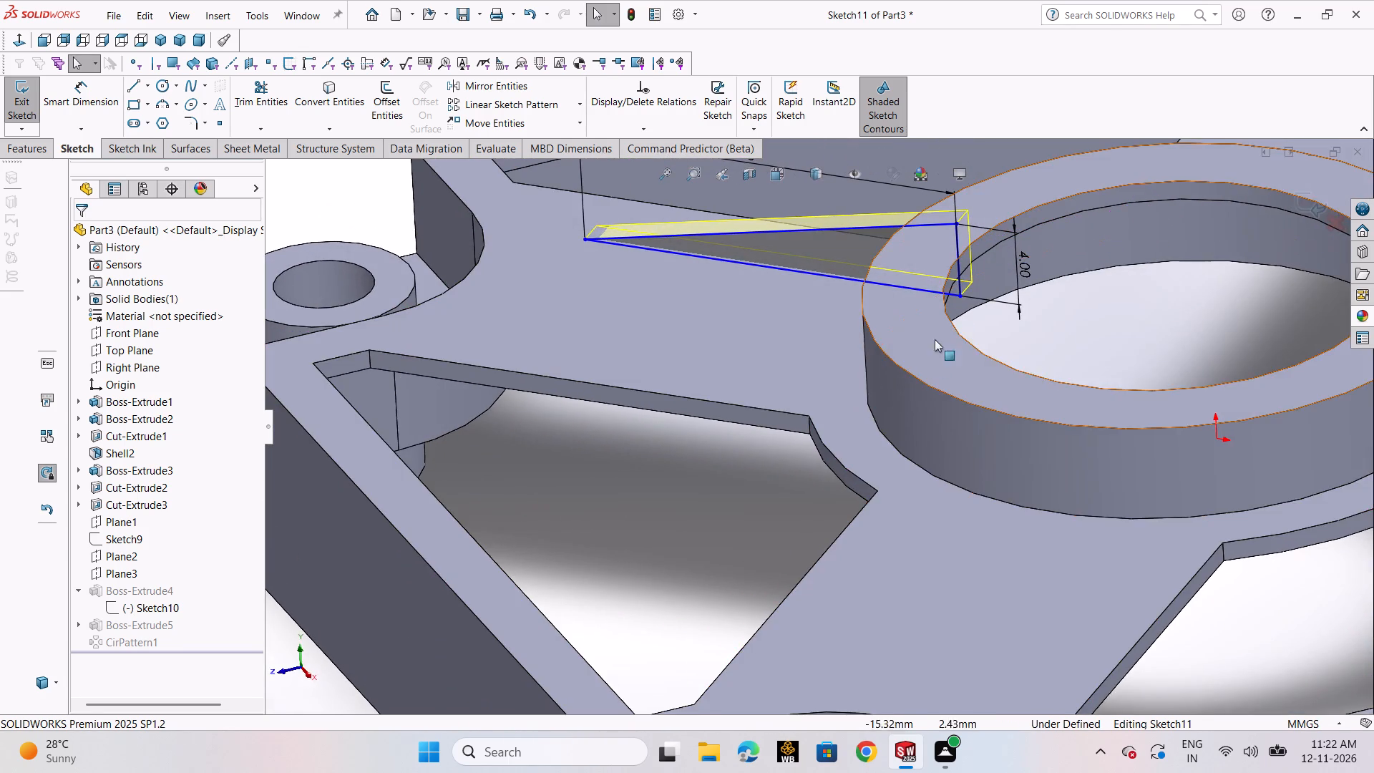
pyautogui.scroll(-5, 956, 308)
pyautogui.moveTo(993, 375); pyautogui.dragTo(1004, 348, button='middle')
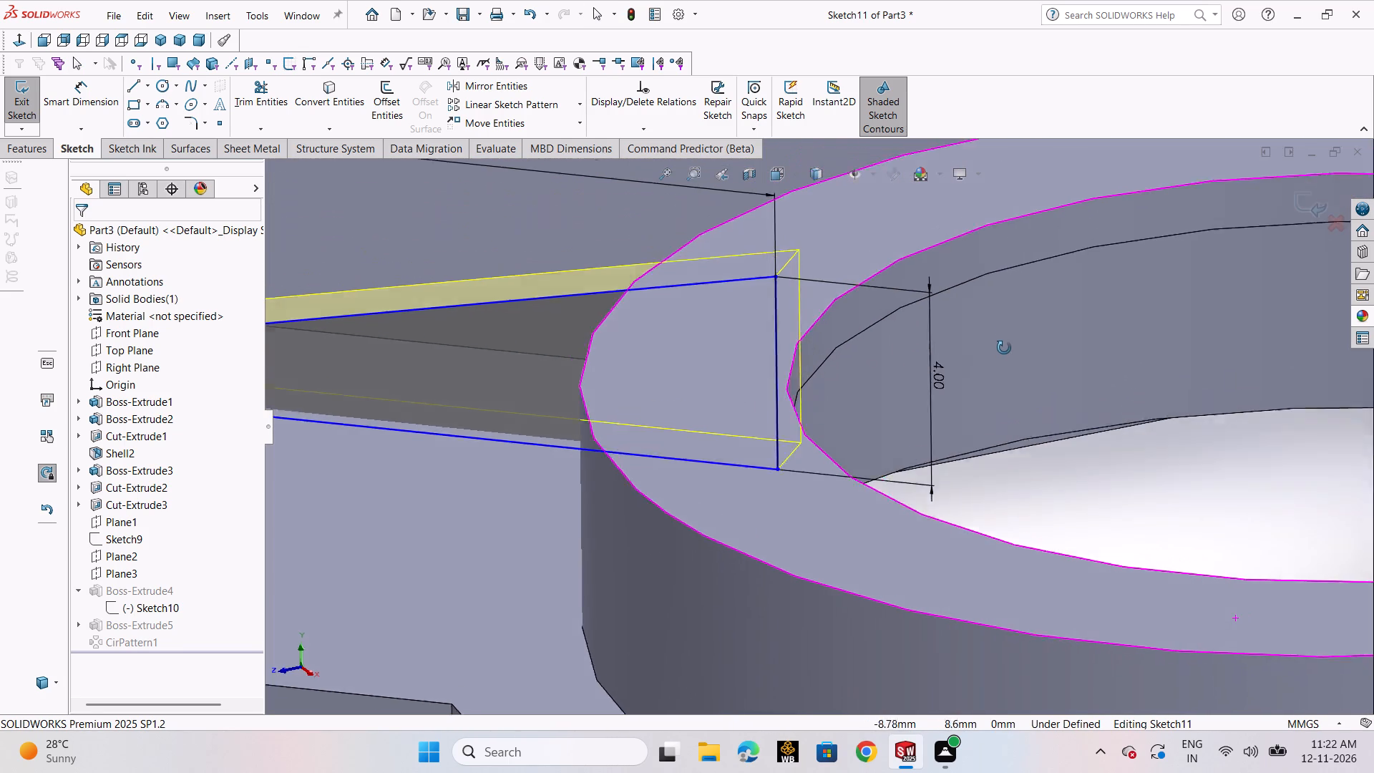
pyautogui.moveTo(1004, 348); pyautogui.dragTo(1005, 344, button='middle')
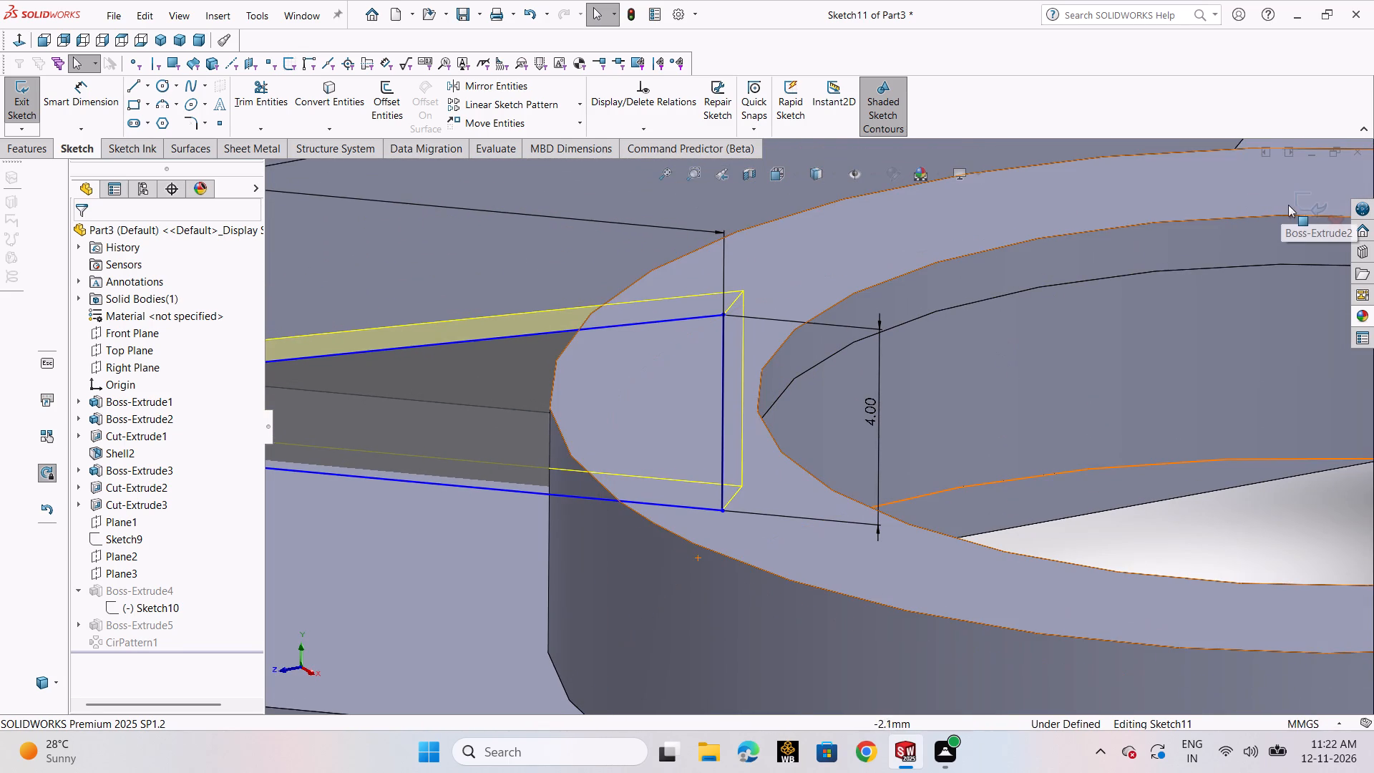
pyautogui.click(1299, 204)
# Examine the ring's bore and the patterned ribs from several angles to check how the rib ends meet the ring.
pyautogui.moveTo(1186, 502); pyautogui.dragTo(1166, 502, button='middle')
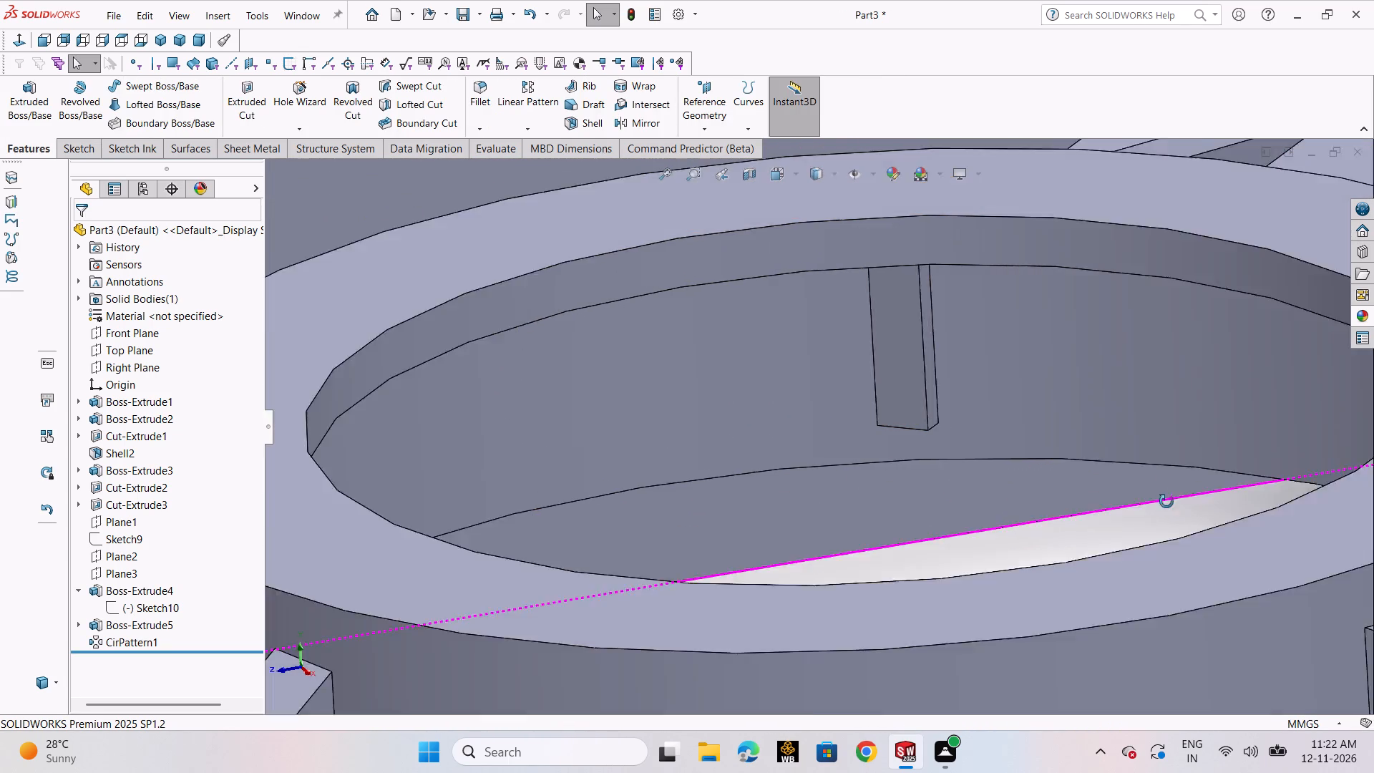
pyautogui.moveTo(1166, 502); pyautogui.dragTo(1126, 467, button='middle')
pyautogui.scroll(9, 1034, 460)
pyautogui.scroll(-1, 618, 323)
pyautogui.scroll(1, 618, 323)
pyautogui.moveTo(617, 323); pyautogui.dragTo(612, 359, button='middle')
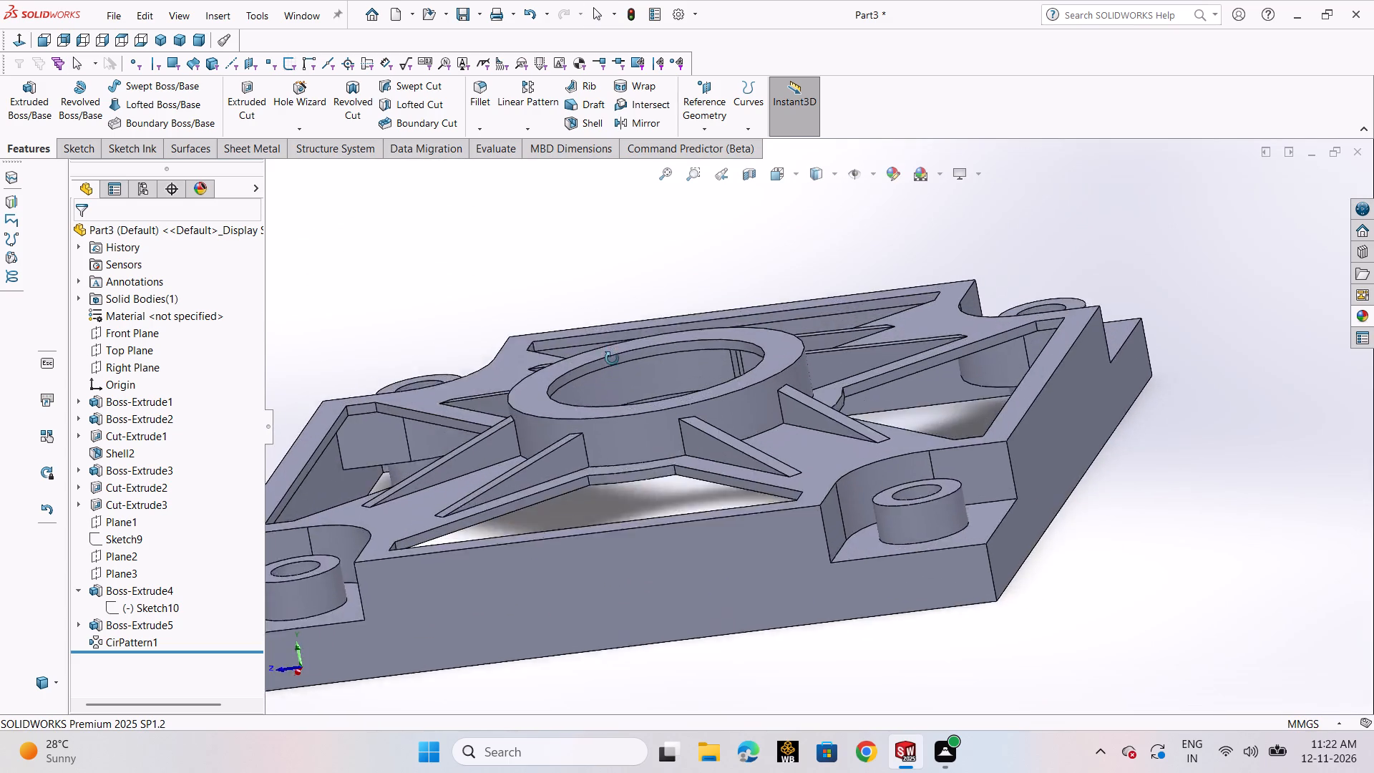
pyautogui.moveTo(612, 359); pyautogui.dragTo(711, 460, button='middle')
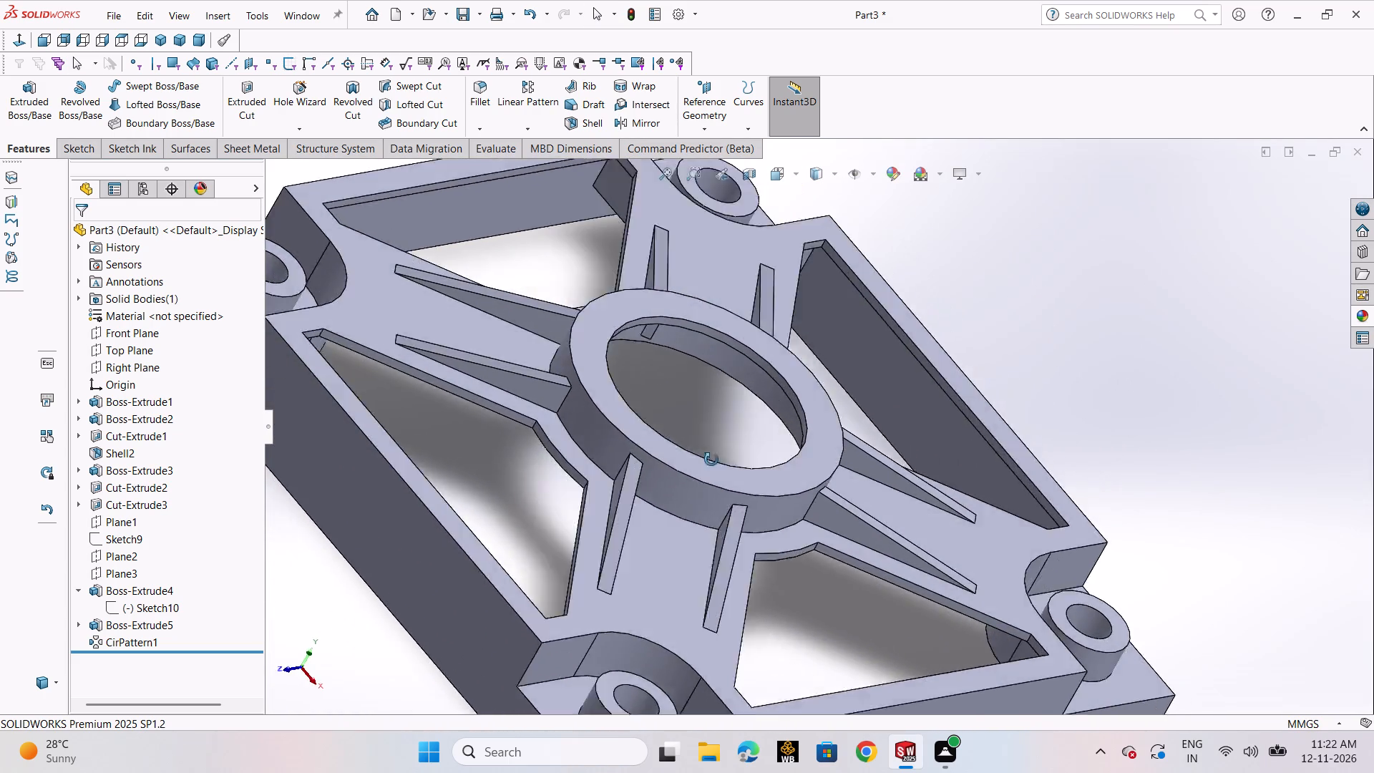
pyautogui.moveTo(711, 460); pyautogui.dragTo(736, 535, button='middle')
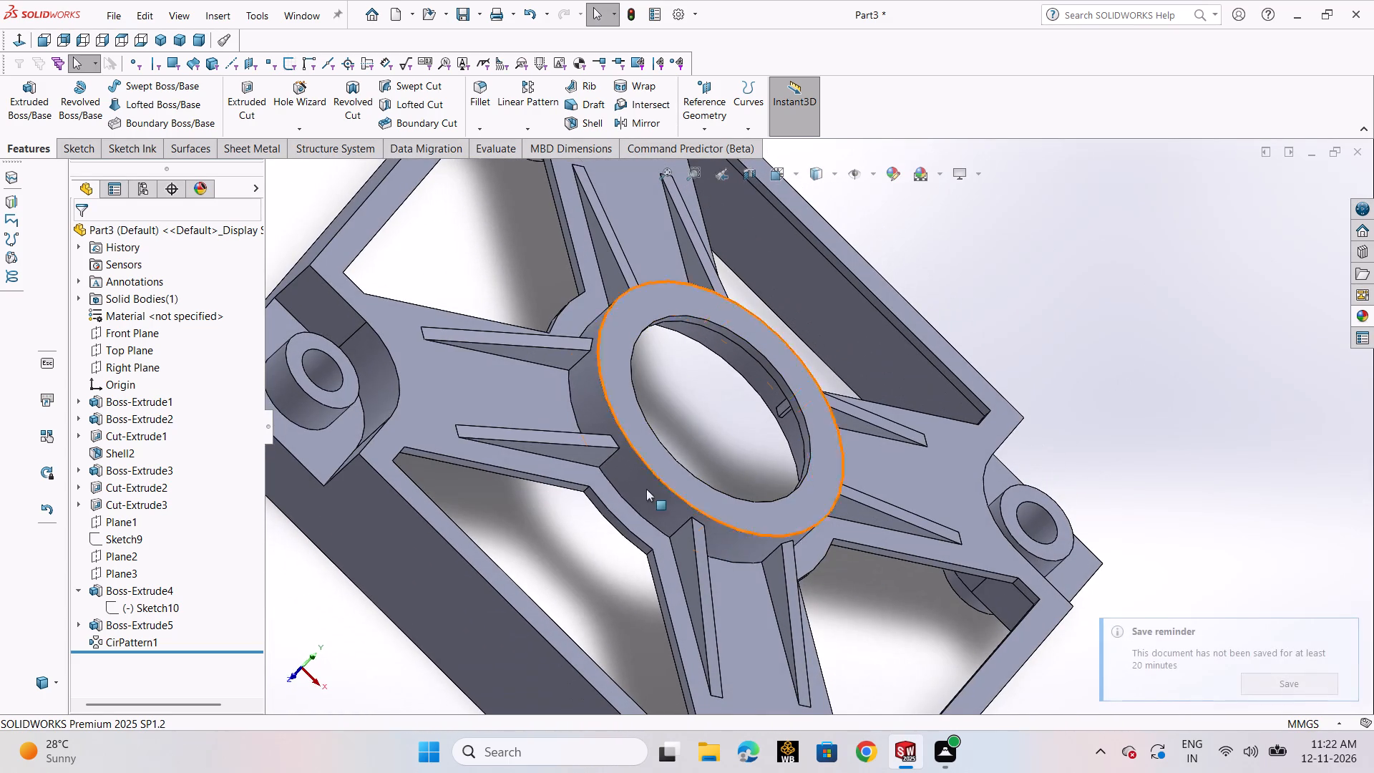
# Edit the first rib's sketch, shift its triangular profile about 0.7 mm outward from the ring's centre, and exit the sketch.
pyautogui.click(586, 454)
pyautogui.click(664, 371)
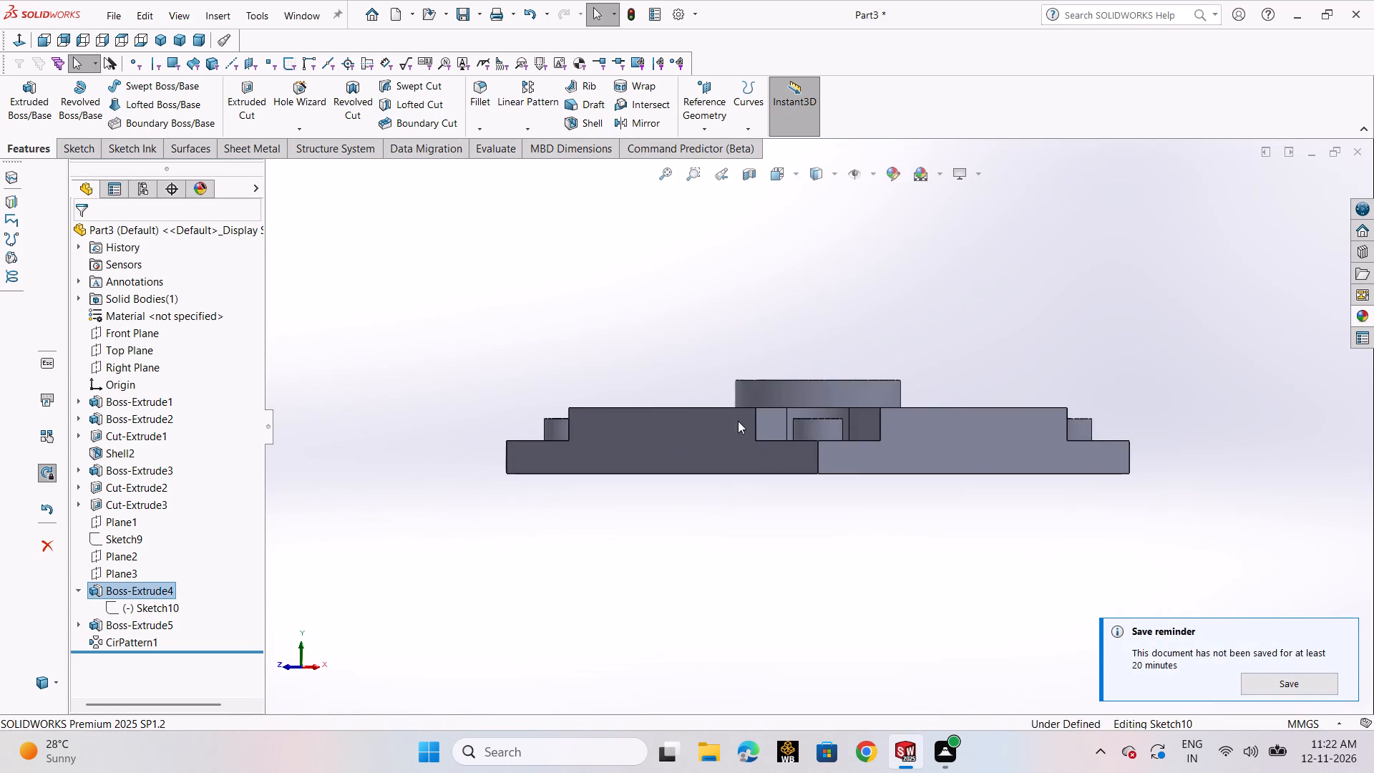
pyautogui.scroll(-9, 771, 386)
pyautogui.scroll(-3, 726, 476)
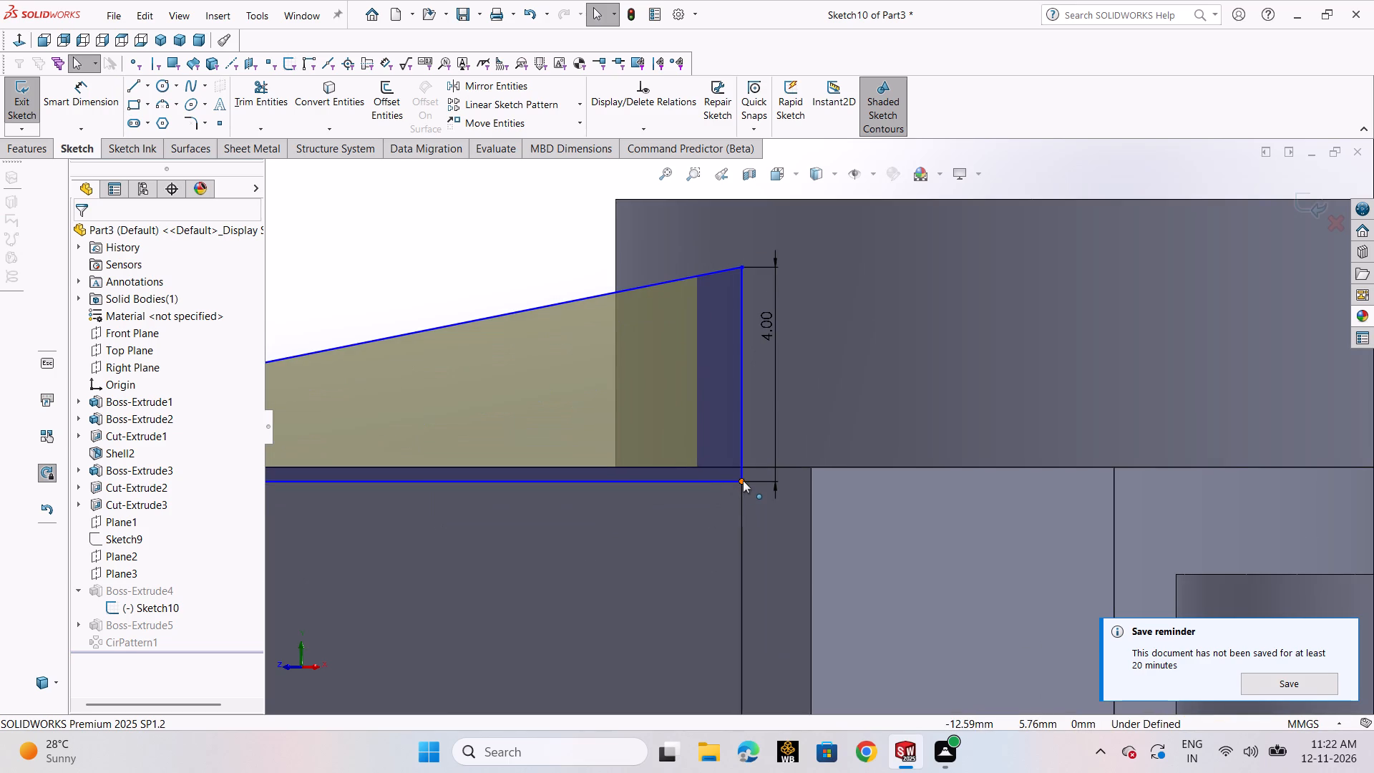
pyautogui.moveTo(743, 480); pyautogui.dragTo(717, 480)
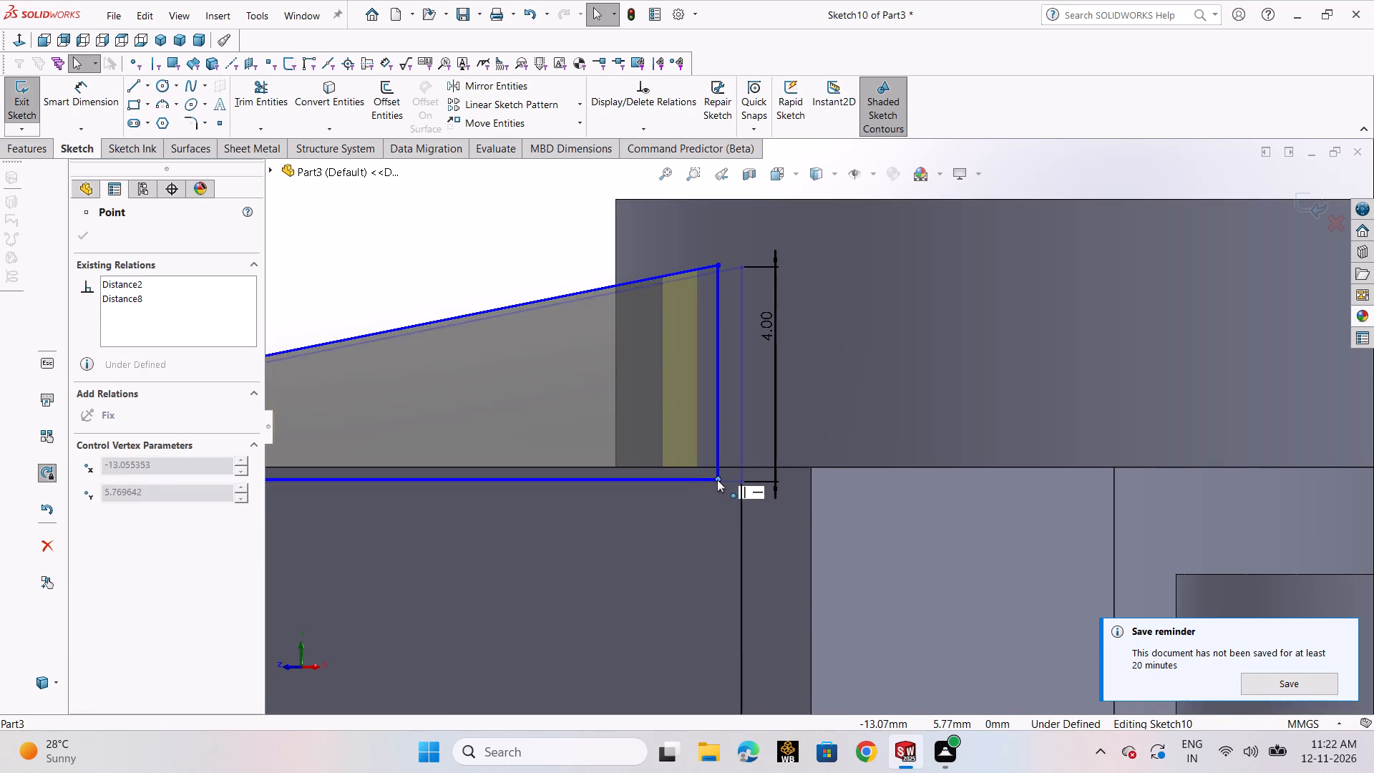
pyautogui.moveTo(717, 480); pyautogui.dragTo(705, 478)
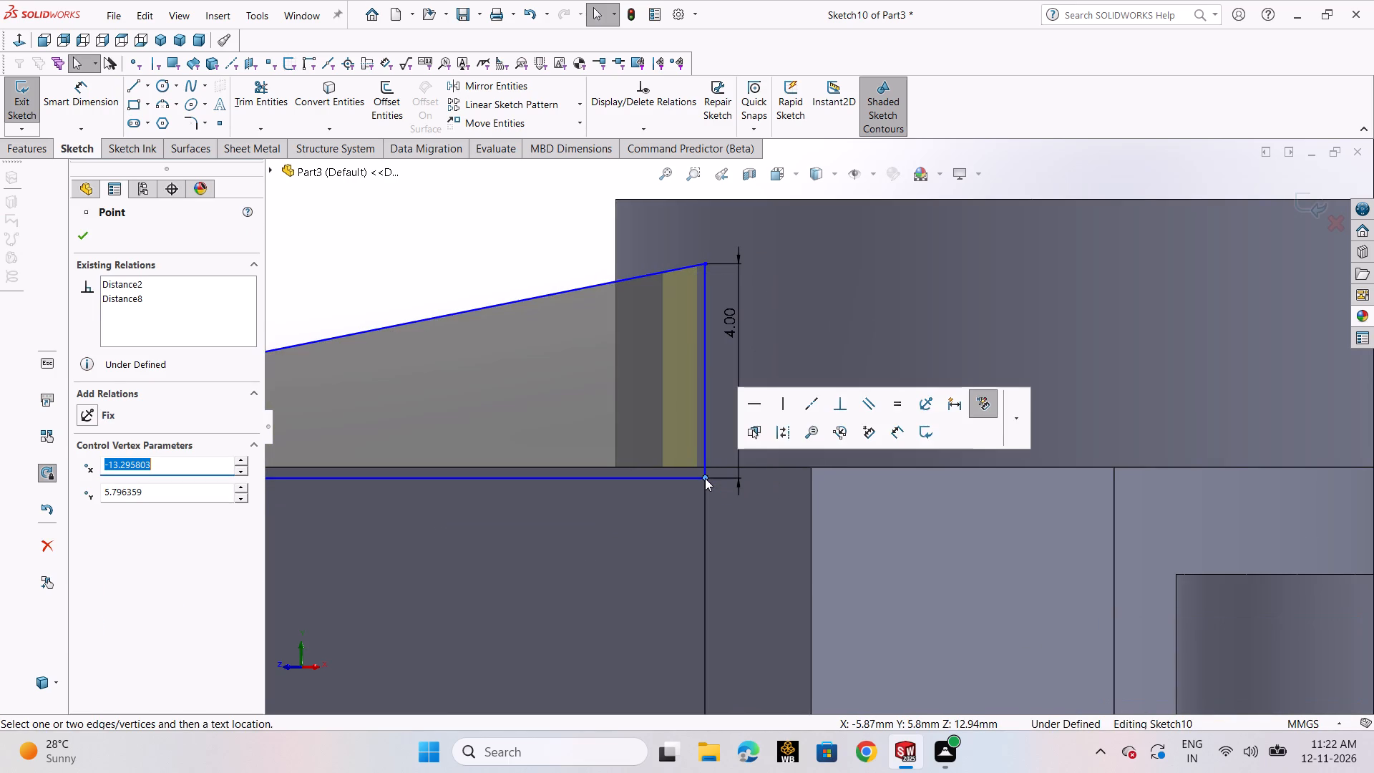
pyautogui.click(529, 266)
pyautogui.scroll(6, 737, 329)
pyautogui.moveTo(906, 280); pyautogui.dragTo(906, 162, button='middle')
pyautogui.scroll(2, 882, 376)
pyautogui.moveTo(892, 492); pyautogui.dragTo(892, 472, button='middle')
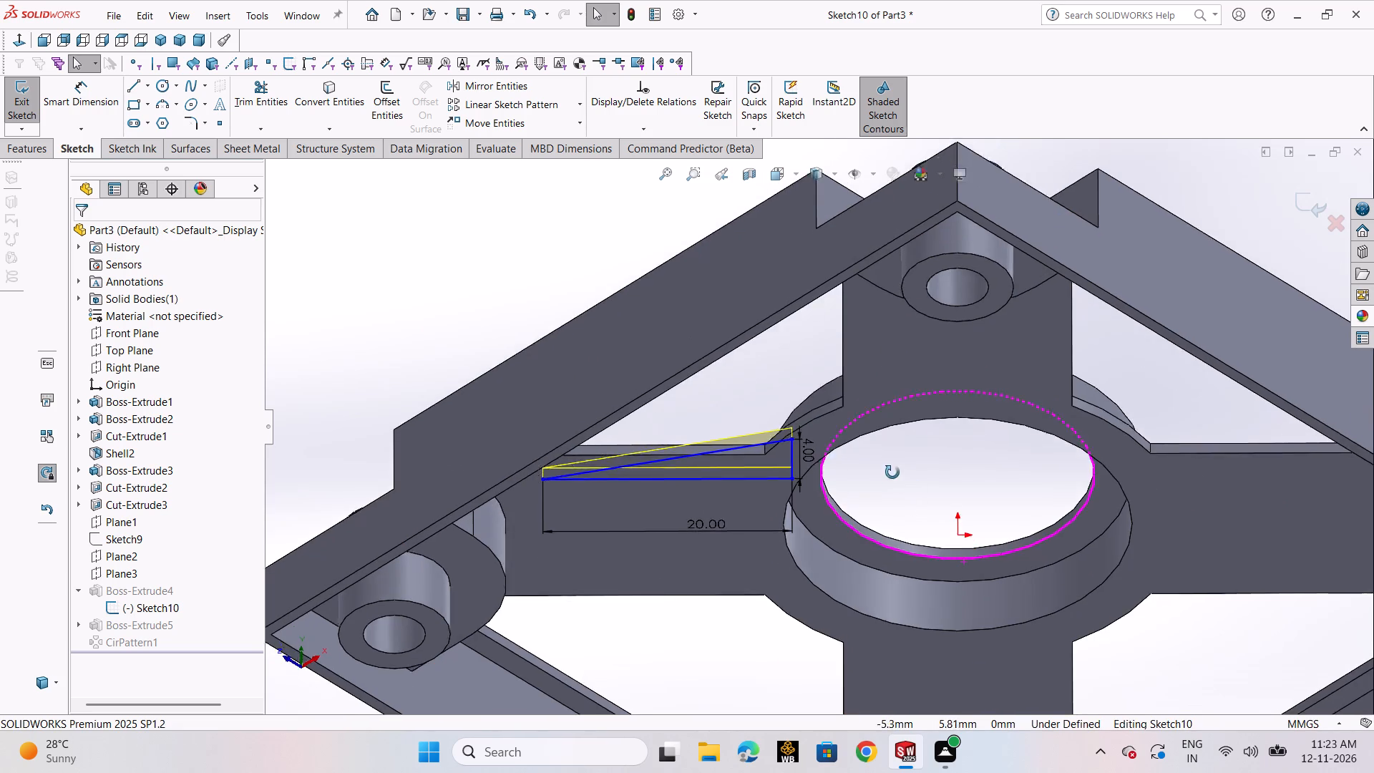
pyautogui.moveTo(892, 472); pyautogui.dragTo(897, 462, button='middle')
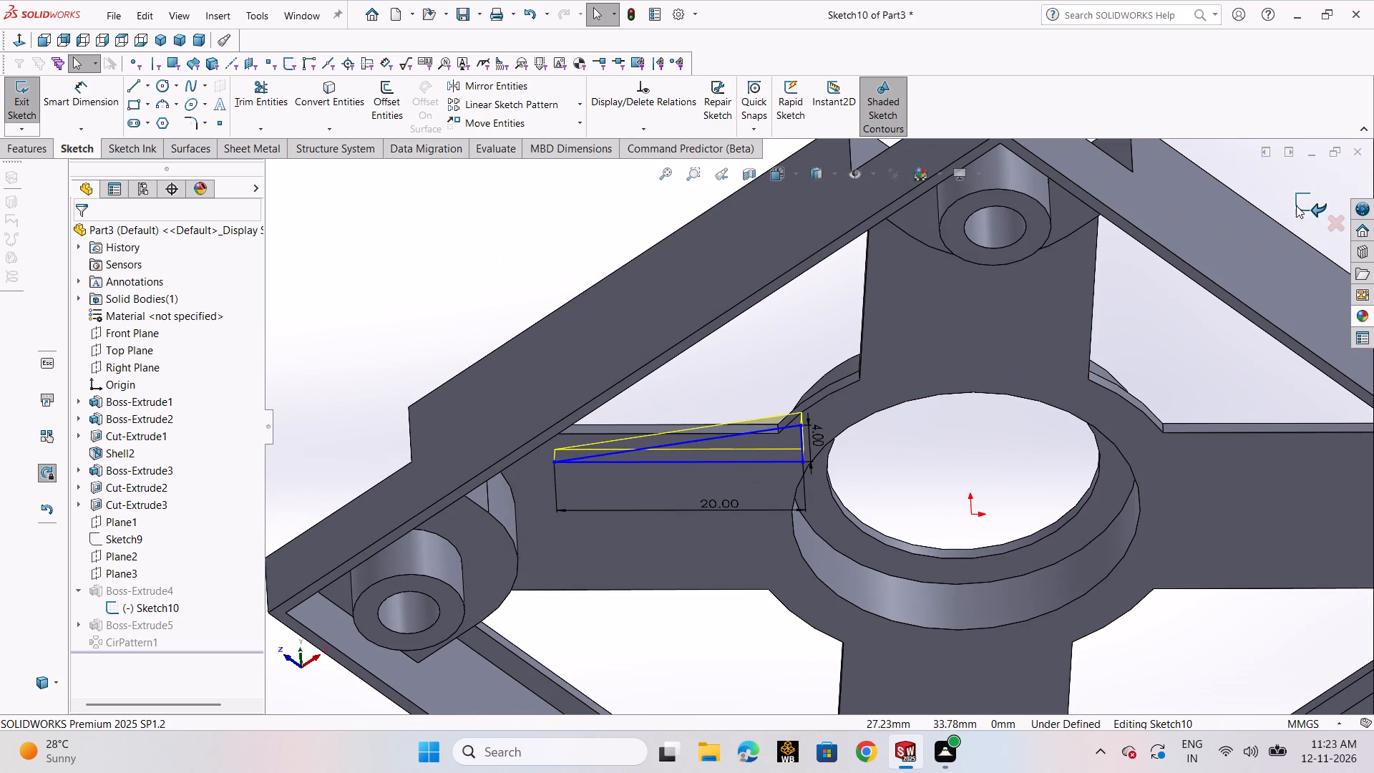
pyautogui.click(1298, 203)
# Examine the rebuilt part from below, from above and in isometric view to check the ribs around the ring.
pyautogui.scroll(1, 937, 472)
pyautogui.moveTo(932, 465); pyautogui.dragTo(927, 457, button='middle')
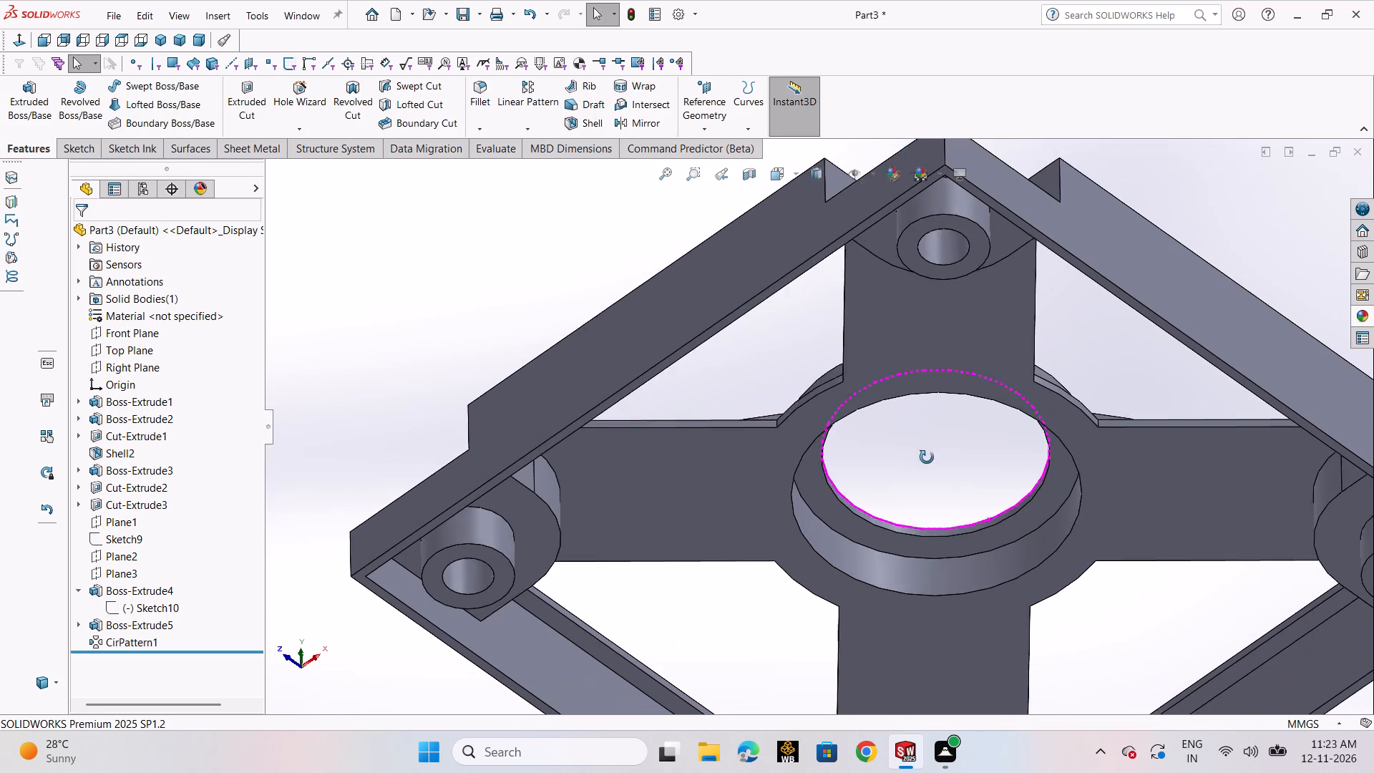
pyautogui.moveTo(927, 457); pyautogui.dragTo(970, 261, button='middle')
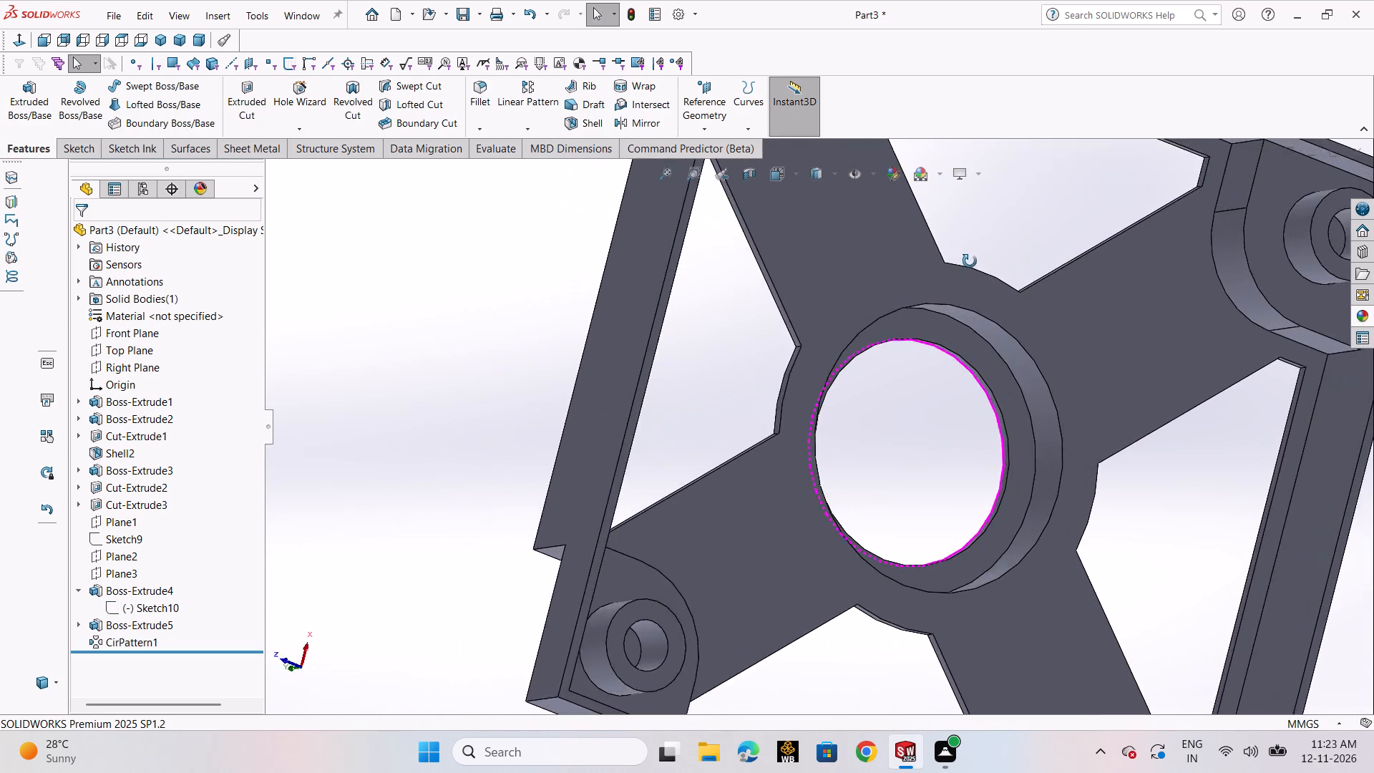
pyautogui.moveTo(970, 261); pyautogui.dragTo(1106, 390, button='middle')
pyautogui.scroll(2, 1114, 500)
pyautogui.moveTo(1124, 545); pyautogui.dragTo(1167, 507, button='middle')
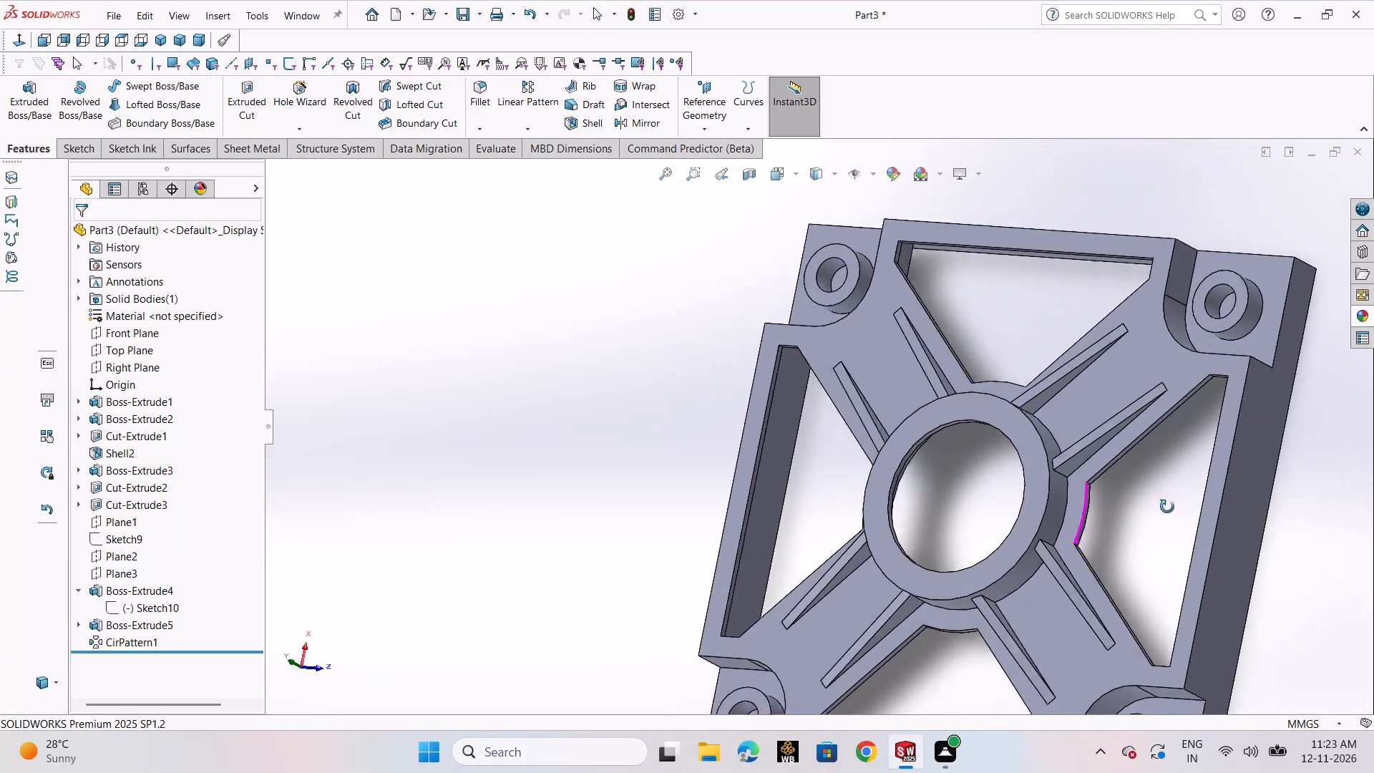
pyautogui.moveTo(1167, 507); pyautogui.dragTo(1222, 544, button='middle')
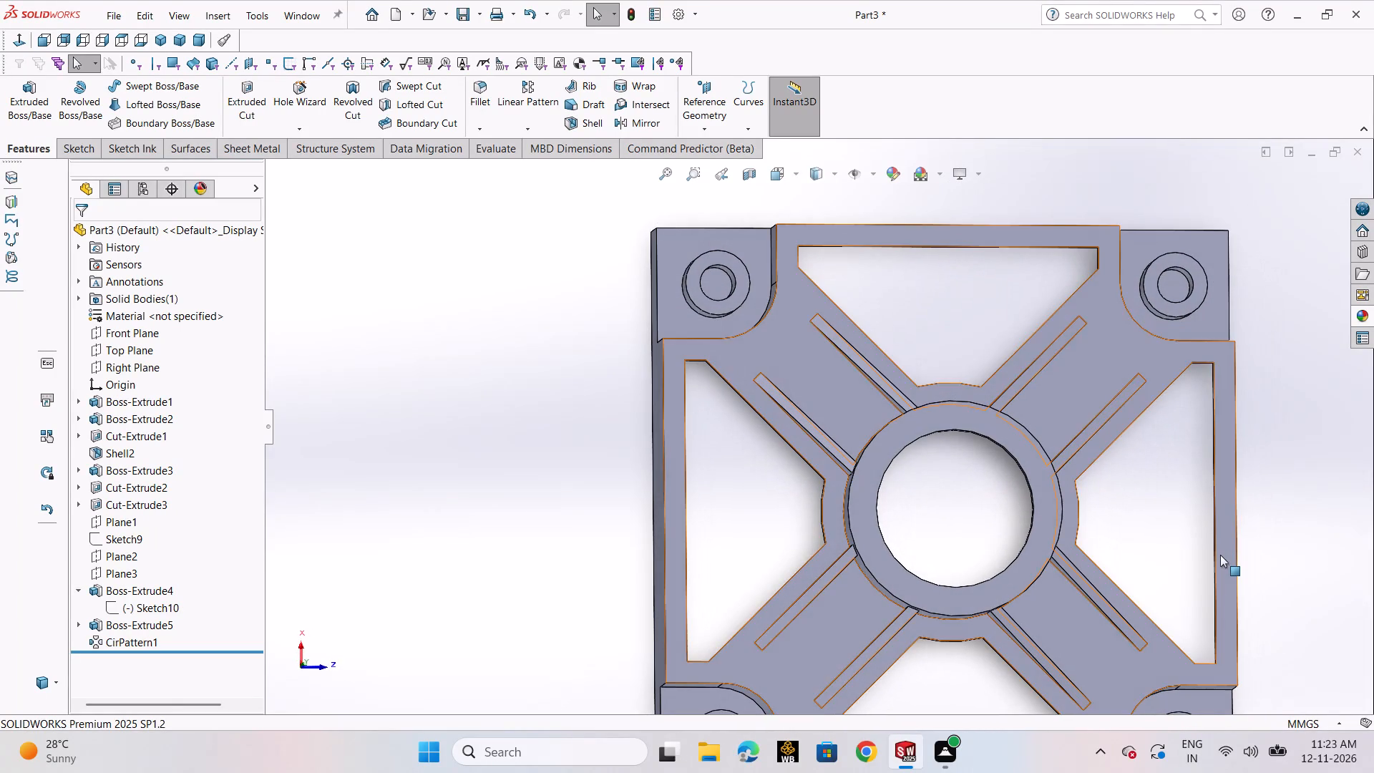
pyautogui.hotkey('ctrl', '7')
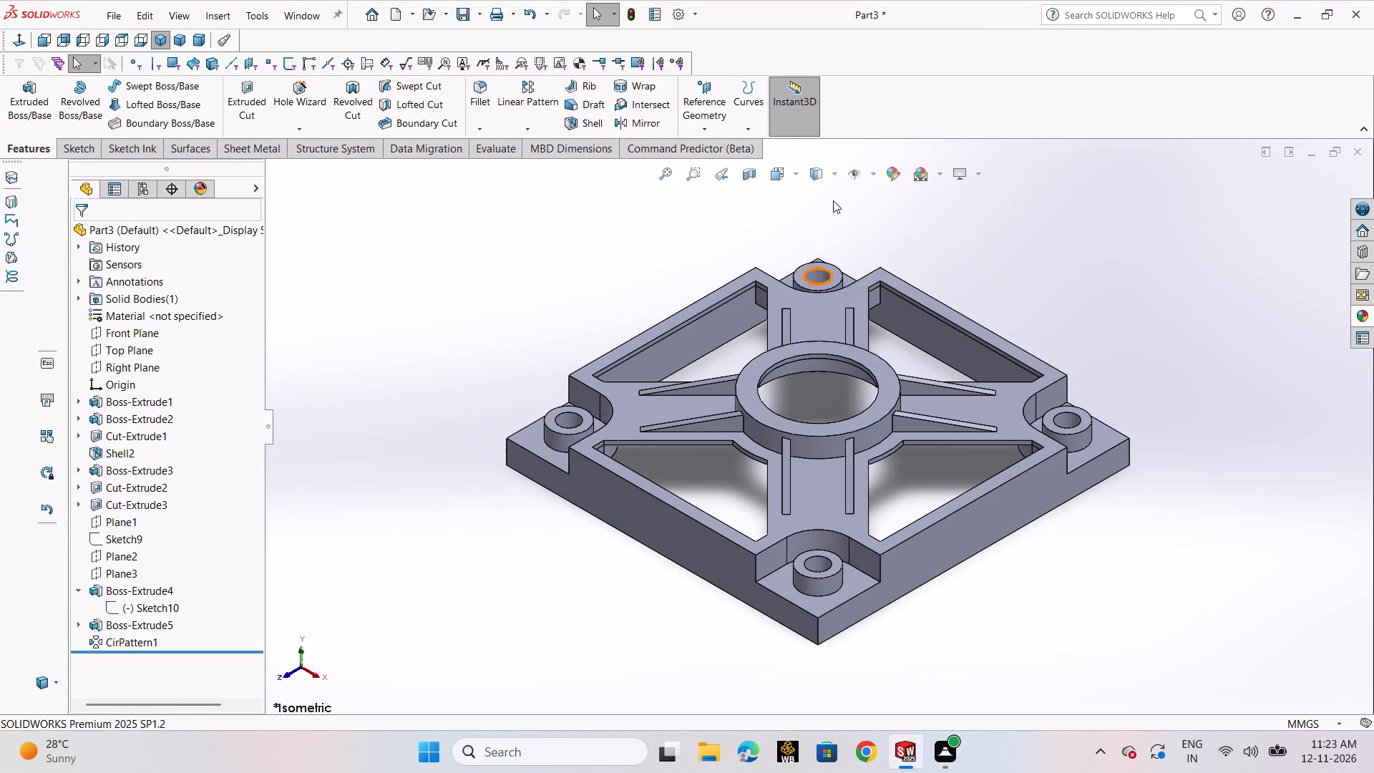
# Apply a yellow colour appearance to the whole part.
pyautogui.click(883, 177)
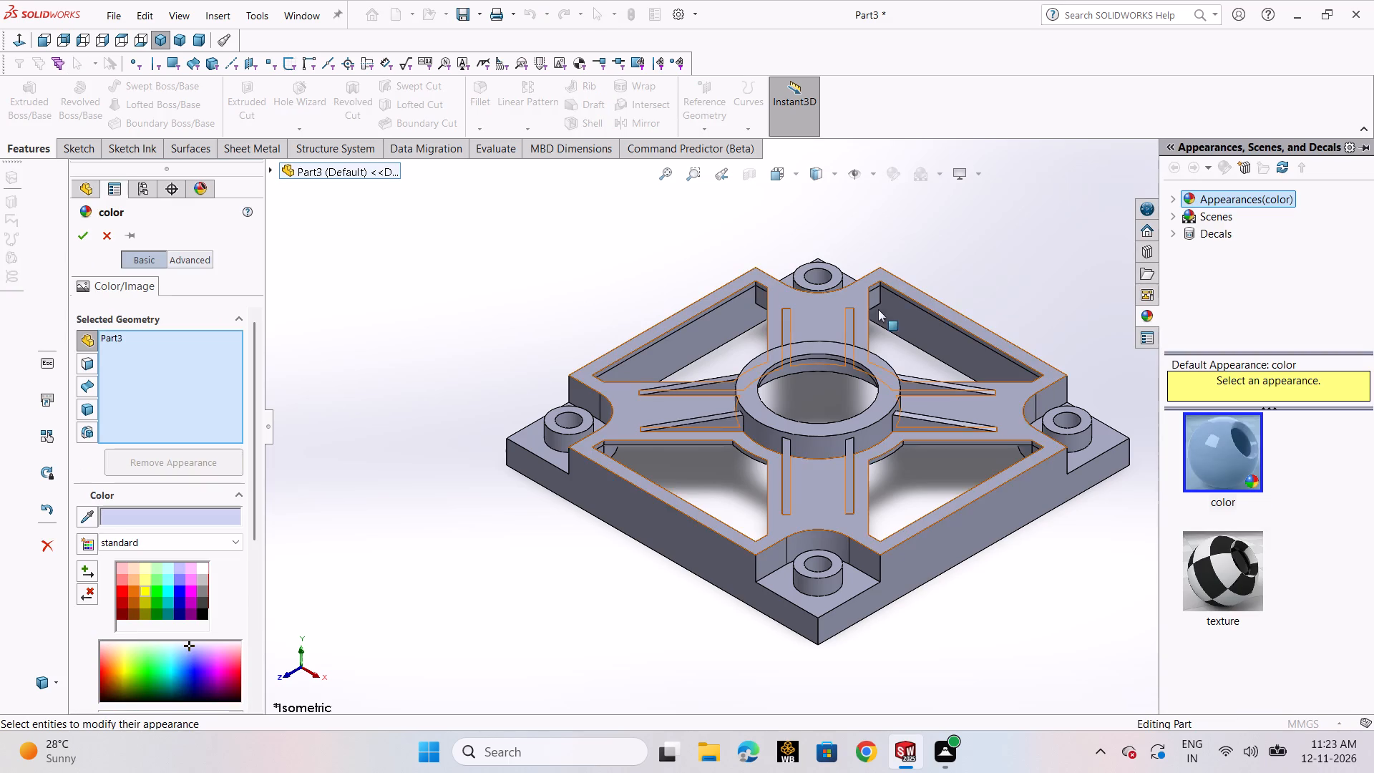
pyautogui.click(125, 656)
pyautogui.click(74, 229)
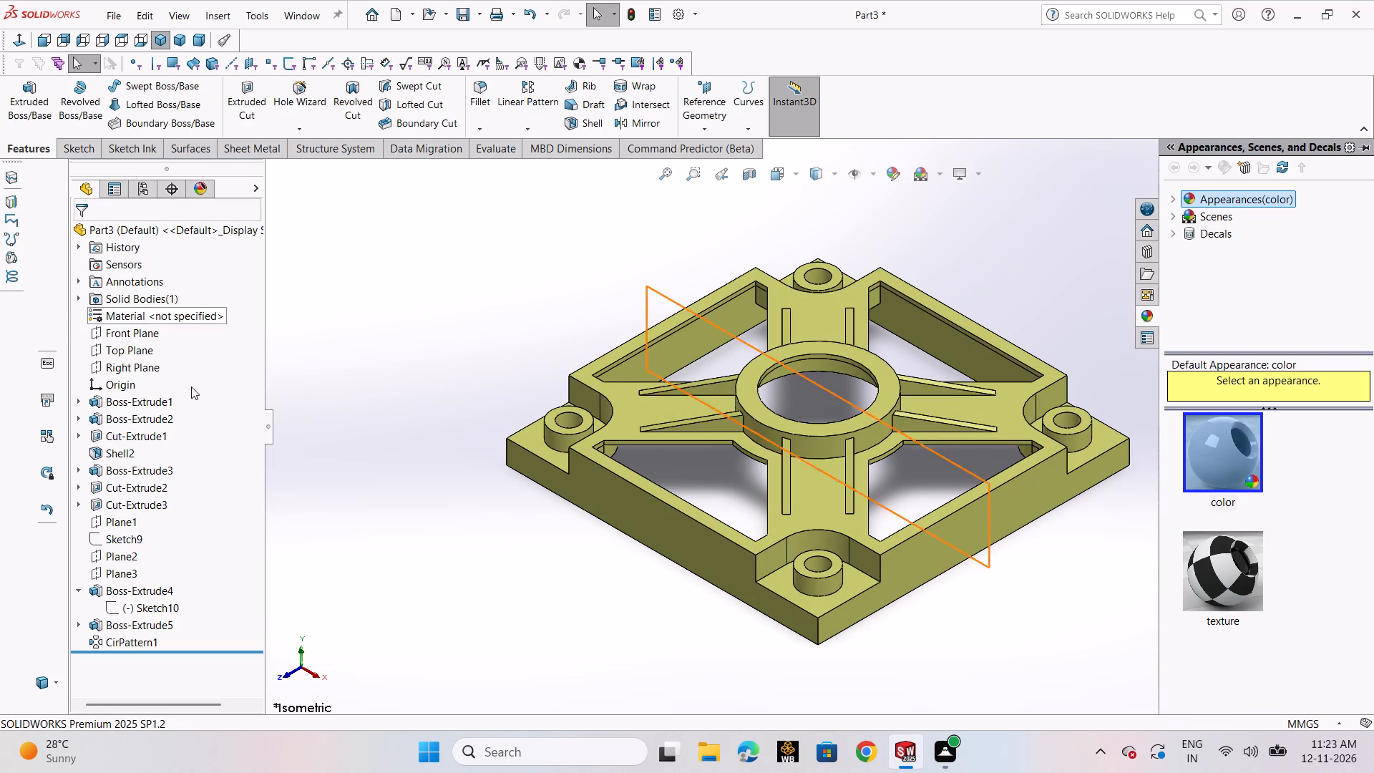
pyautogui.click(400, 359)
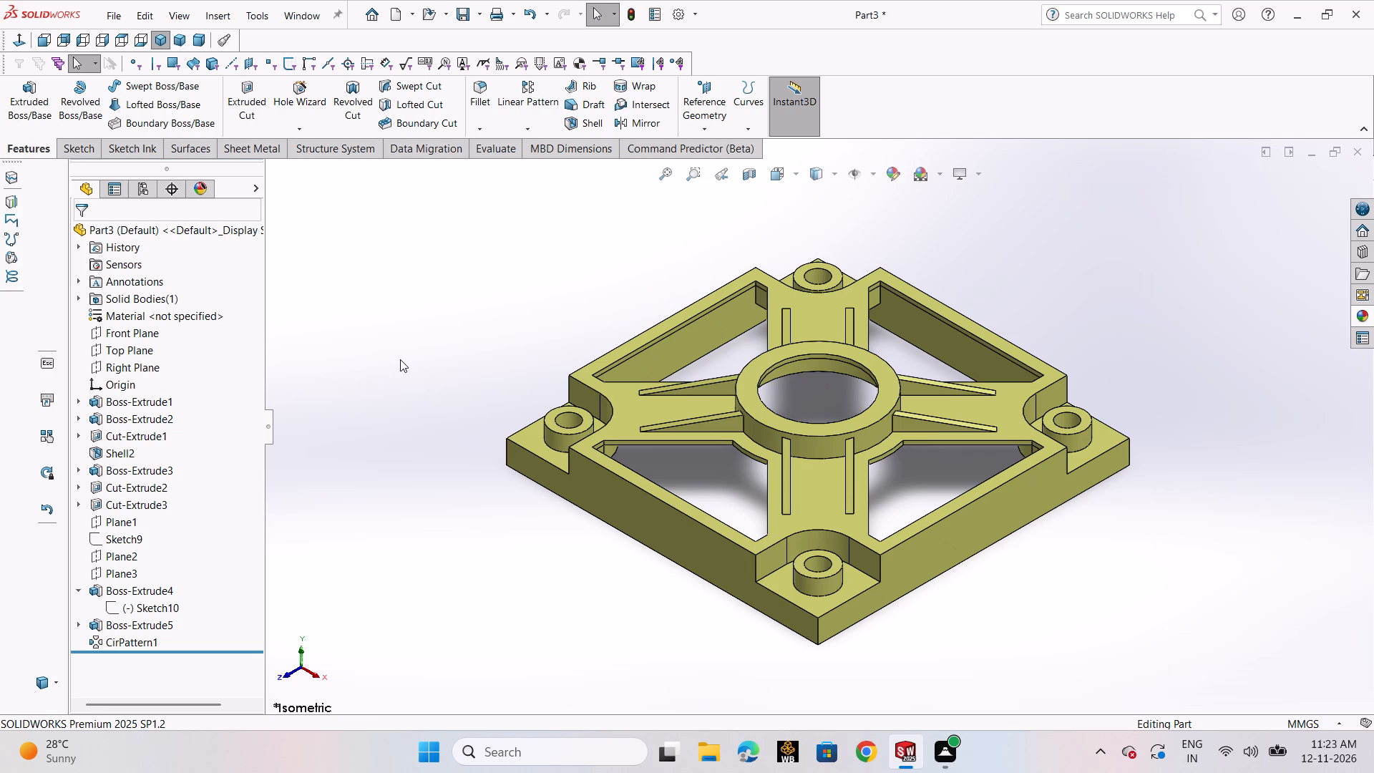
# Chamfer one outer vertical corner edge of the block with a symmetric offset-face chamfer of 2 mm.
pyautogui.hotkey('ctrl', '6')
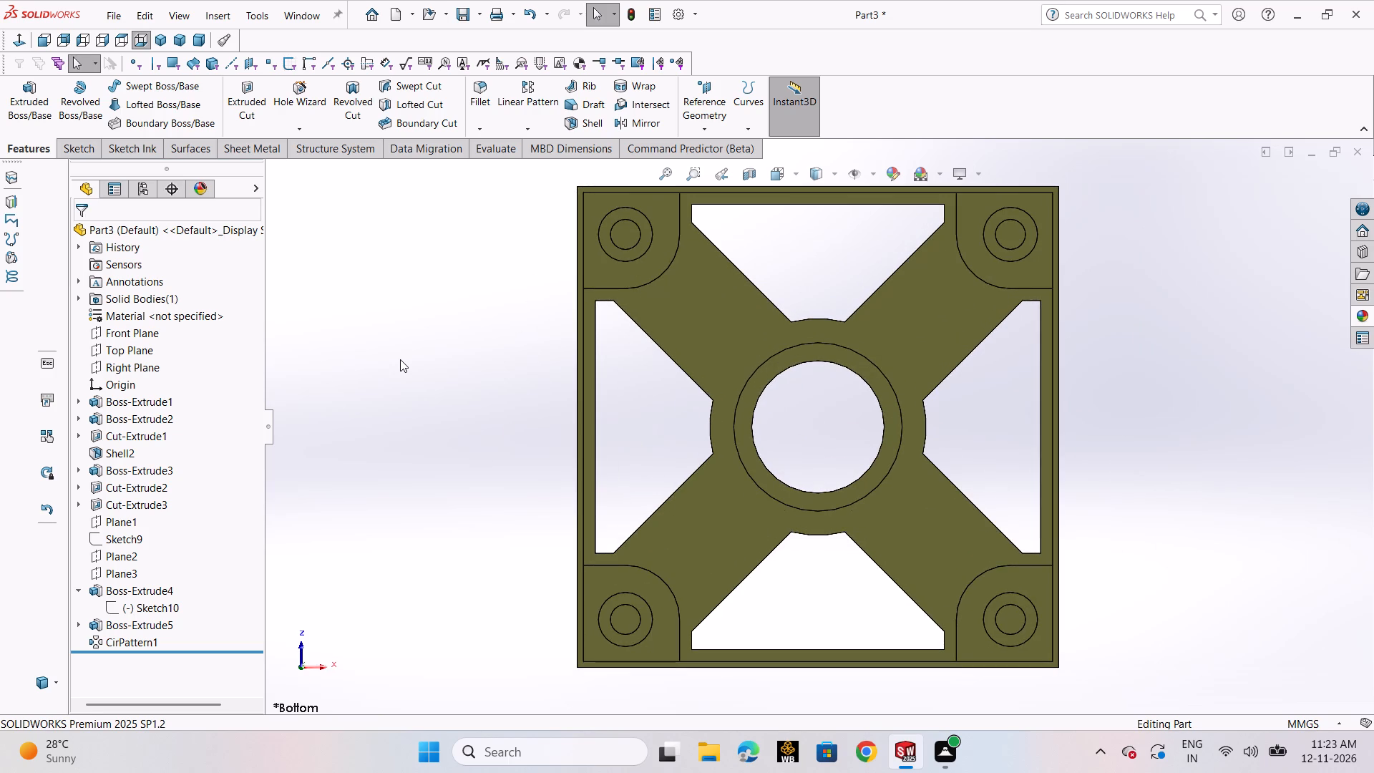
pyautogui.hotkey('ctrl', '7')
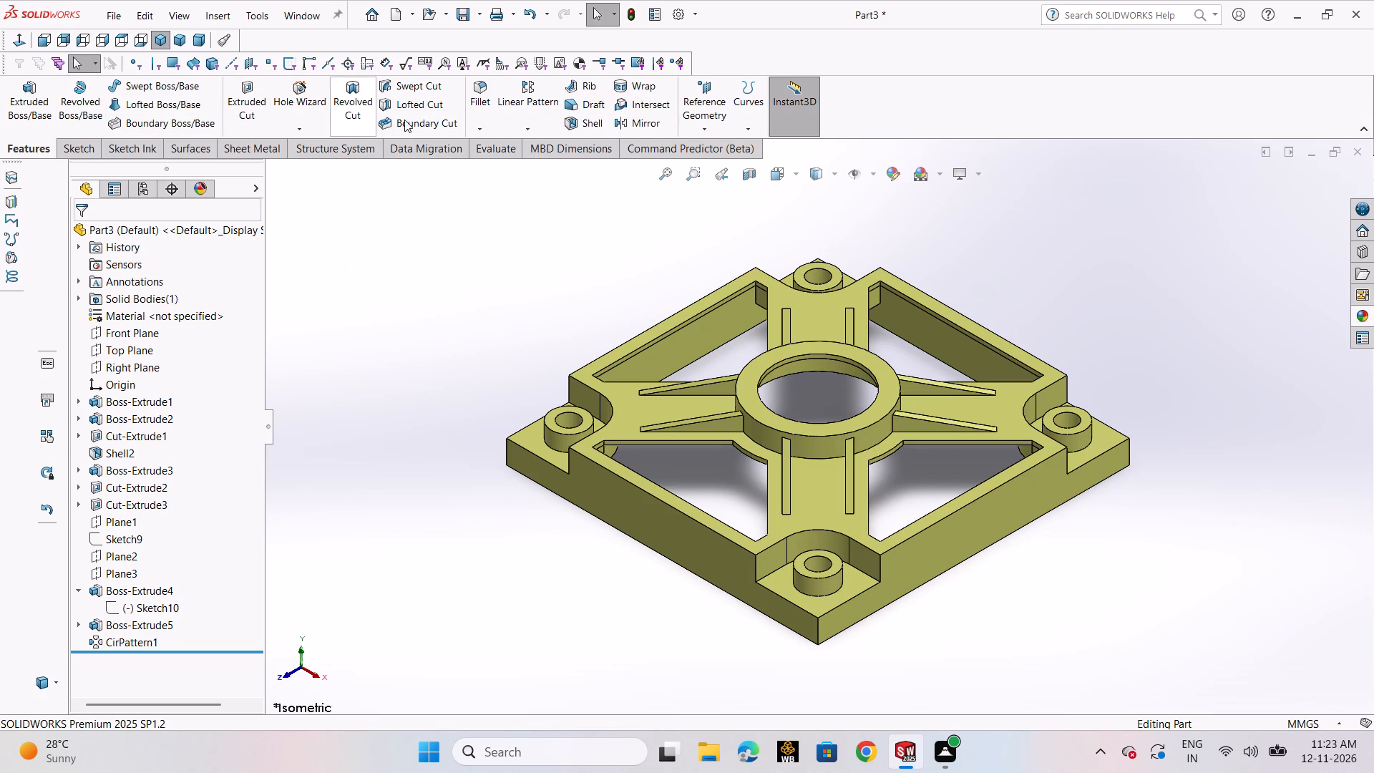
pyautogui.click(479, 132)
pyautogui.click(494, 158)
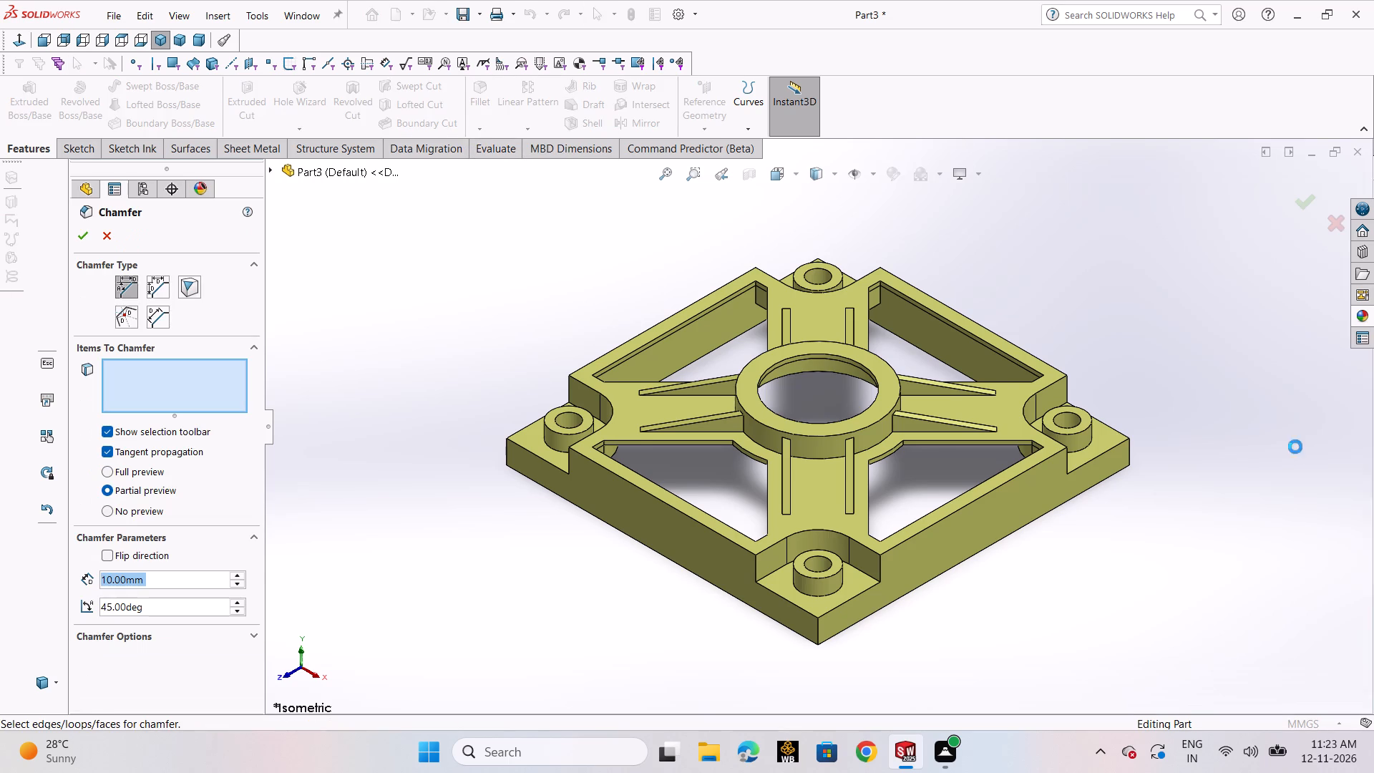
pyautogui.scroll(-2, 1295, 447)
pyautogui.click(1004, 441)
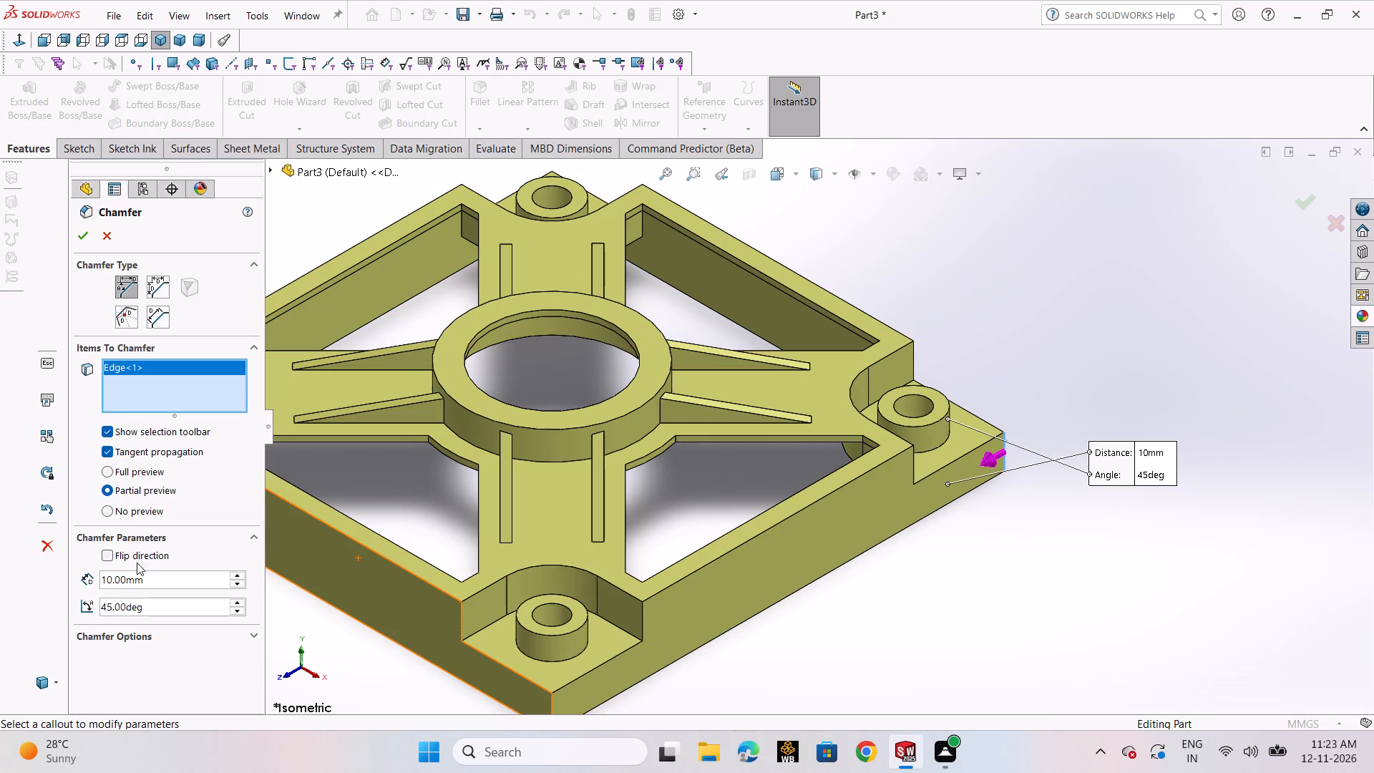
pyautogui.moveTo(1098, 407); pyautogui.dragTo(1023, 491, button='middle')
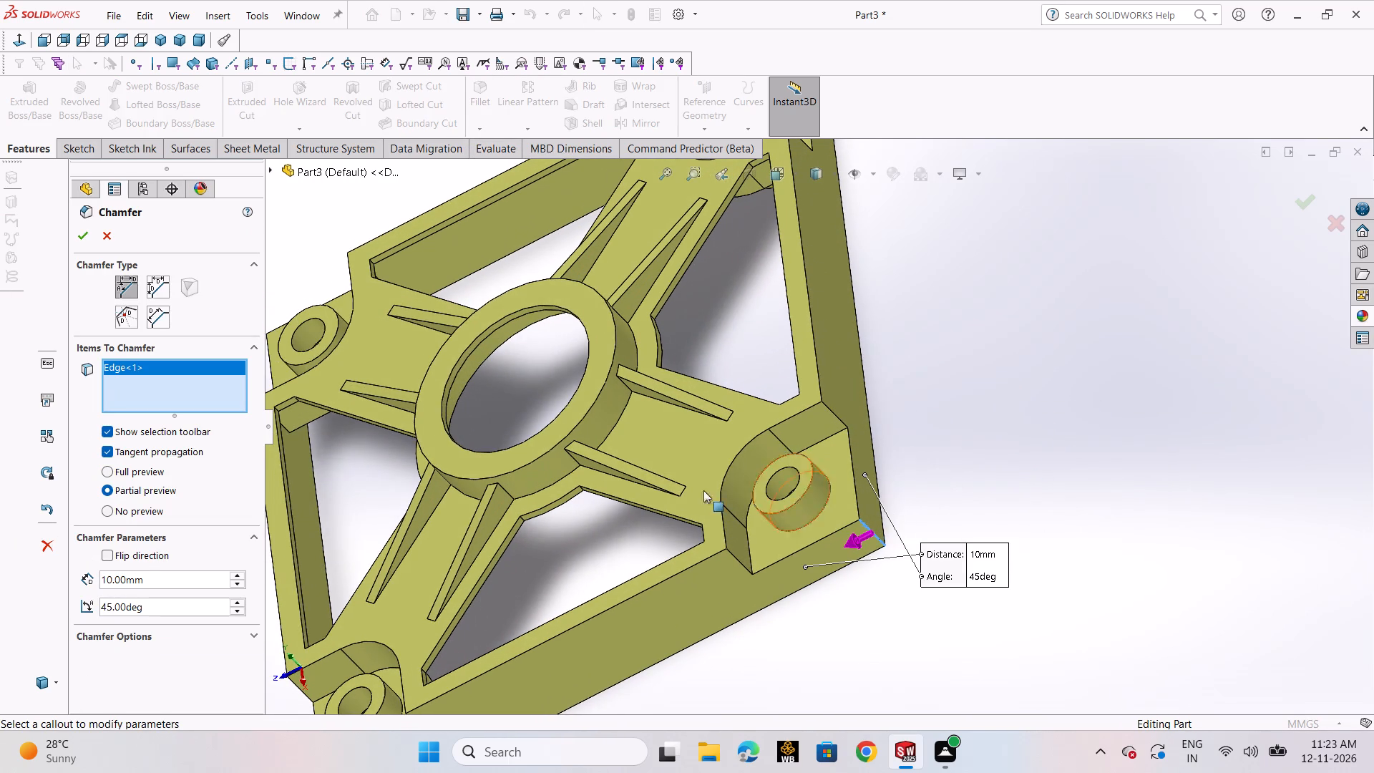
pyautogui.click(161, 297)
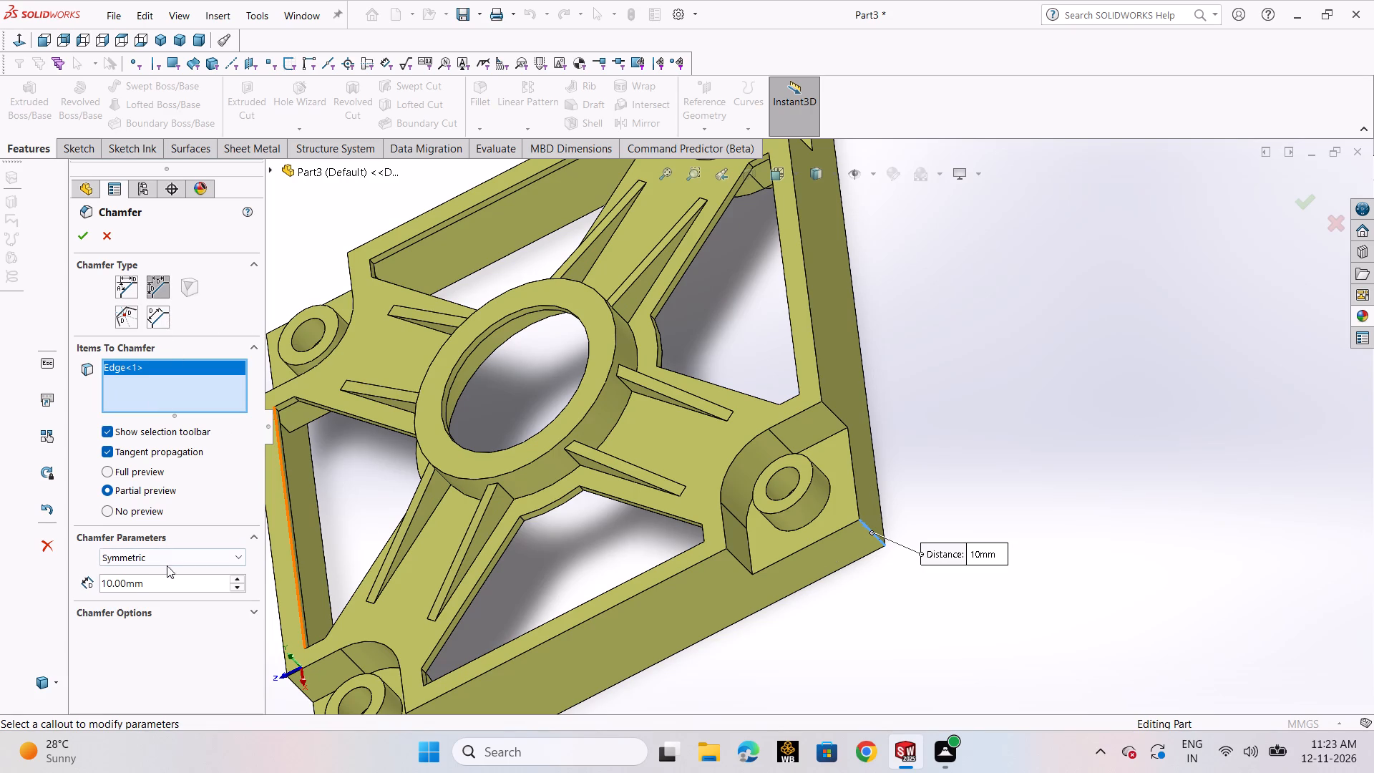
pyautogui.doubleClick(172, 580)
pyautogui.press('1')
pyautogui.press('Return')
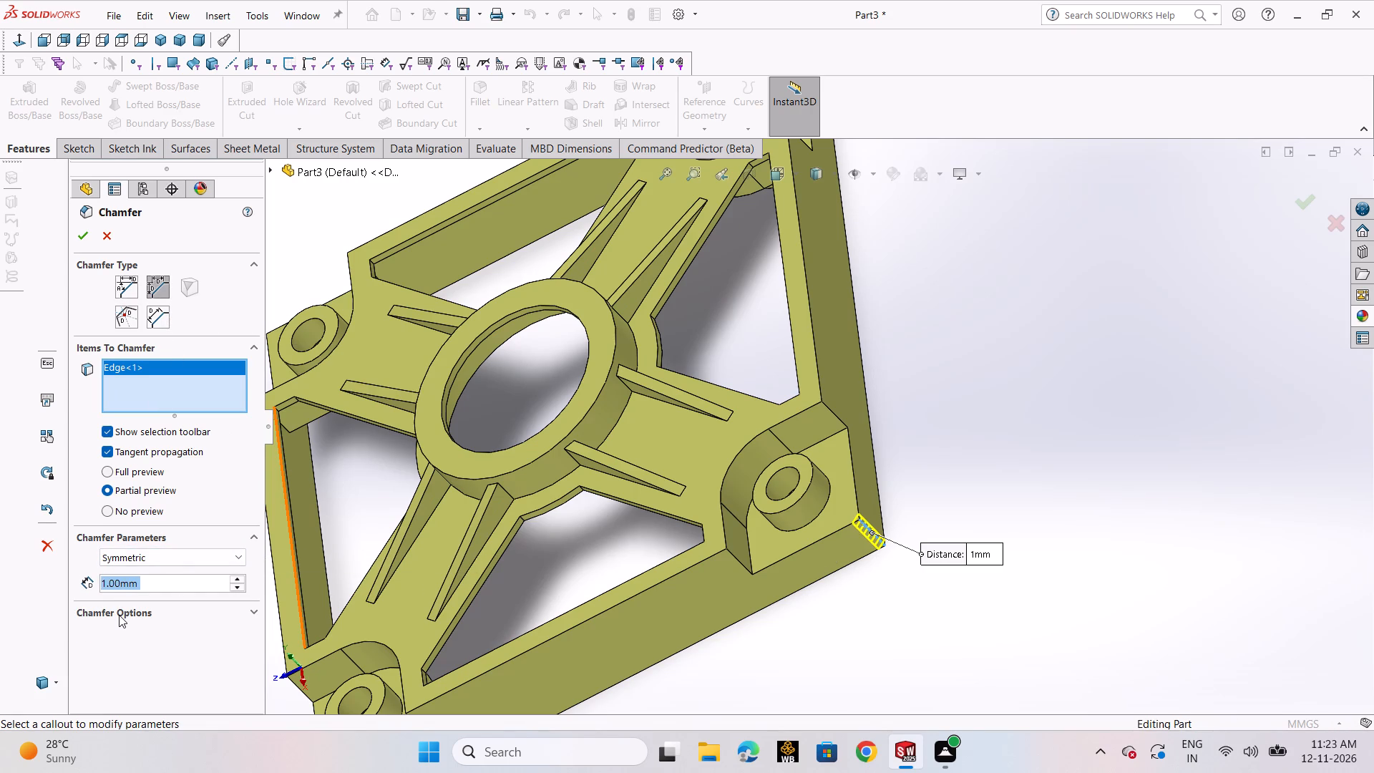
pyautogui.press('5')
pyautogui.press('Return')
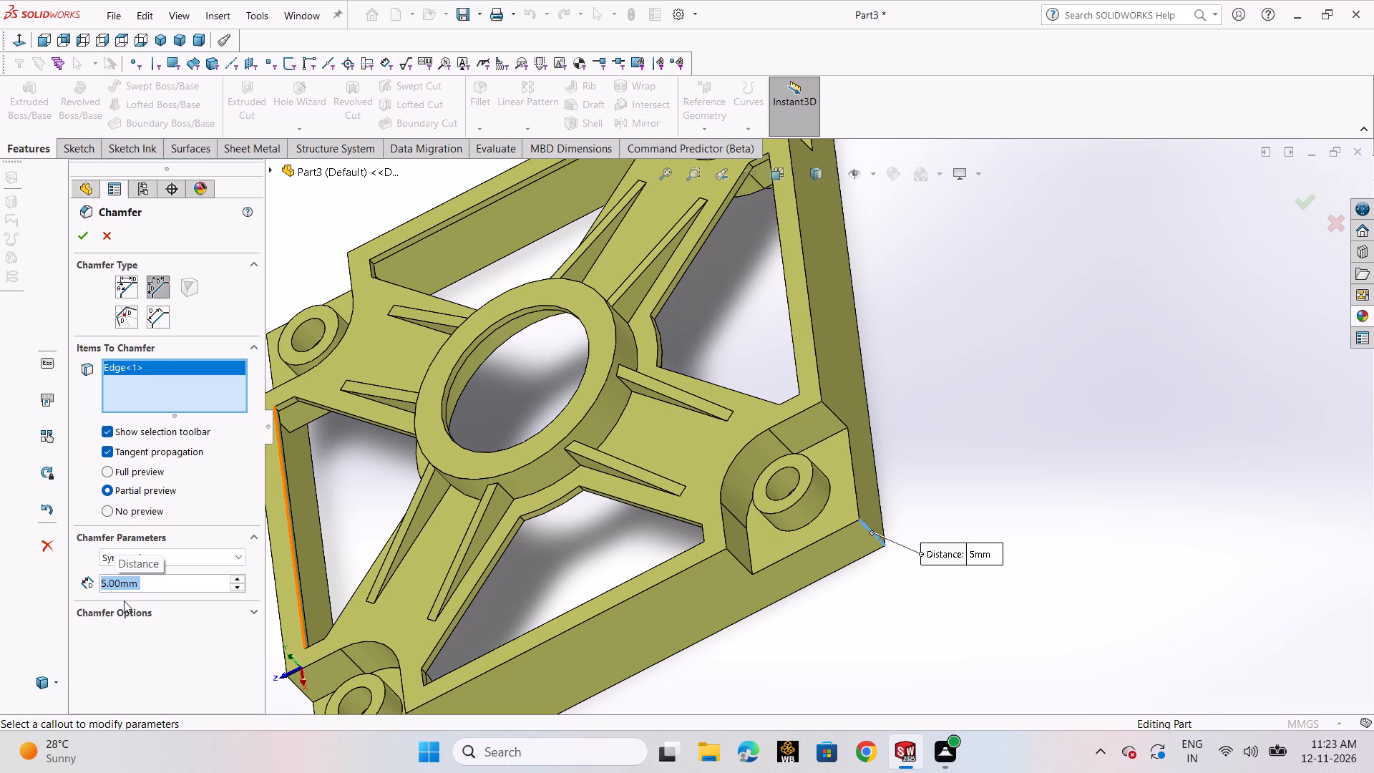
pyautogui.press('2')
pyautogui.press('Return')
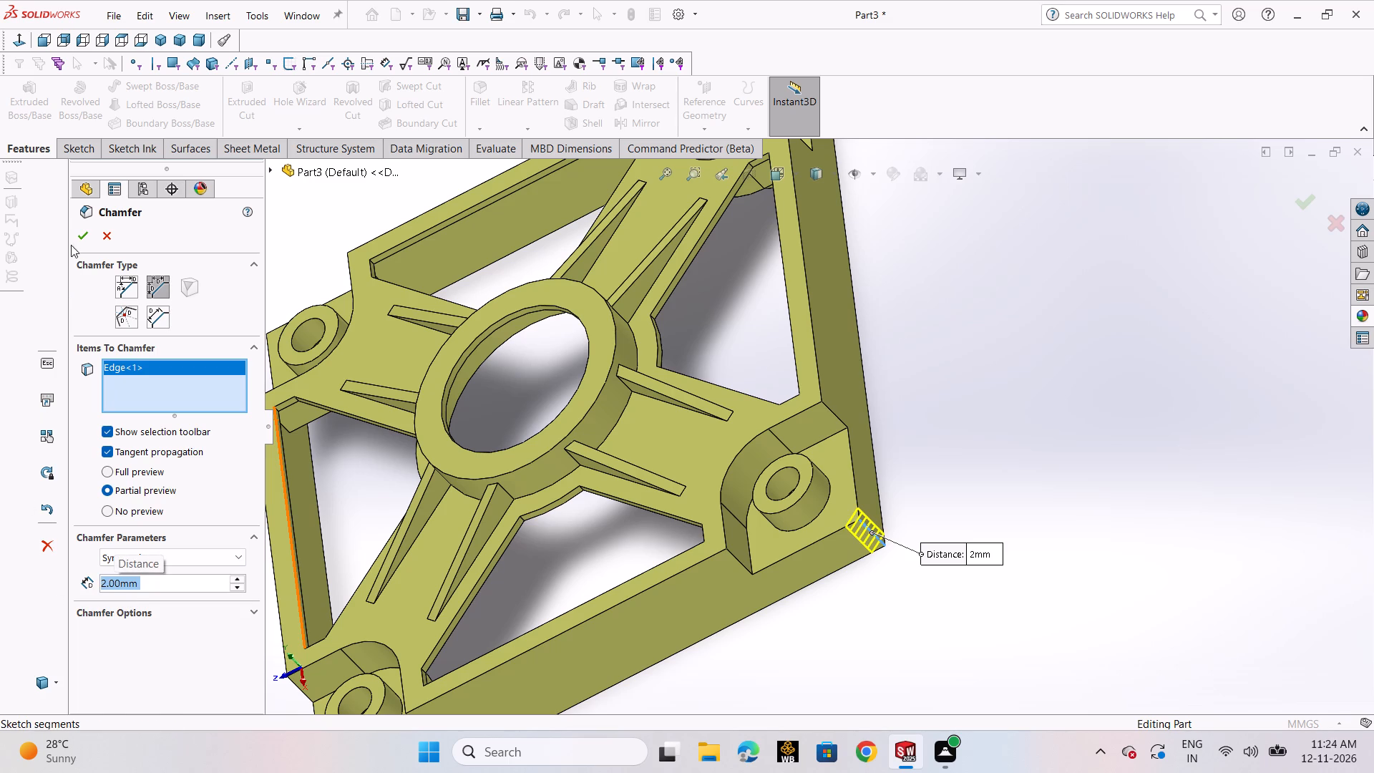
pyautogui.click(82, 238)
# Edit the corner chamfer and add a second outer vertical corner edge of the block to its selection.
pyautogui.scroll(1, 997, 420)
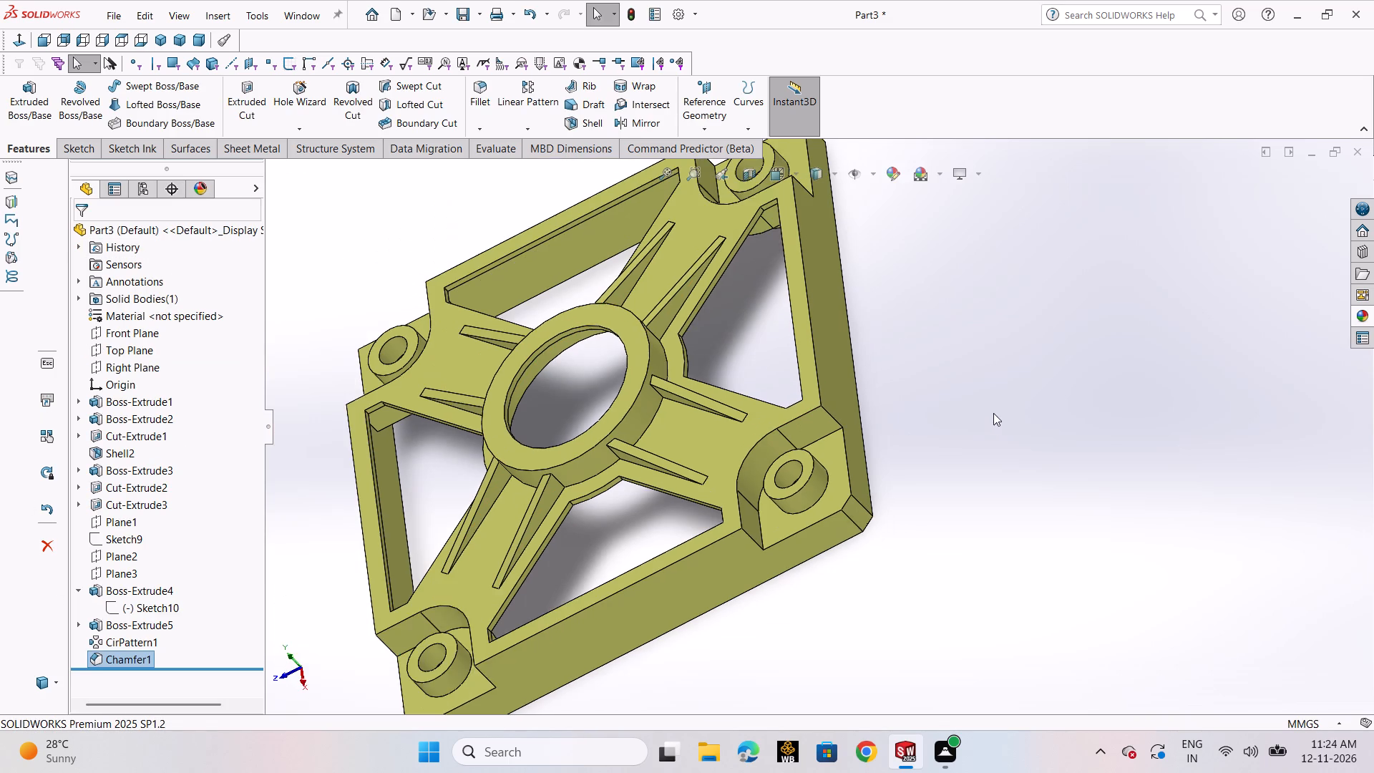
pyautogui.scroll(-2, 974, 388)
pyautogui.scroll(2, 974, 388)
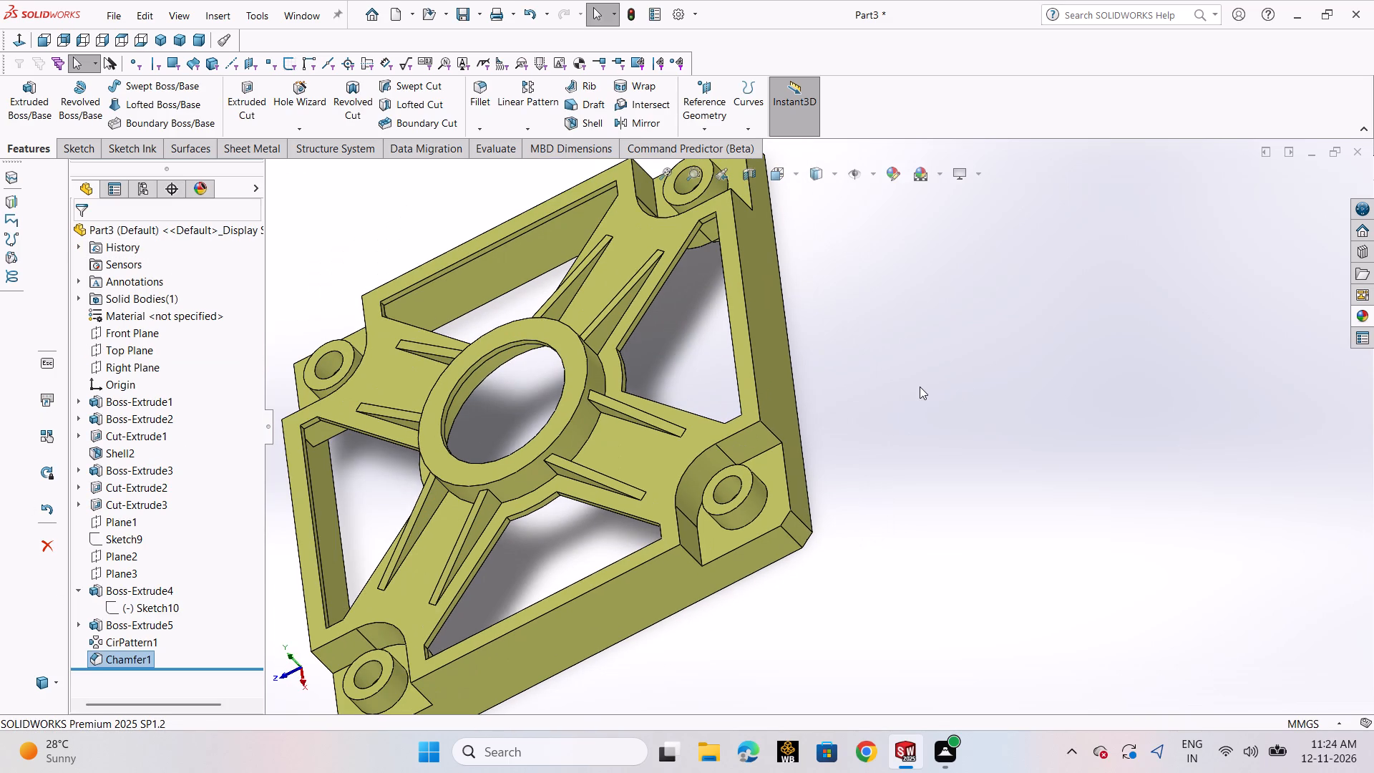
pyautogui.scroll(1, 893, 356)
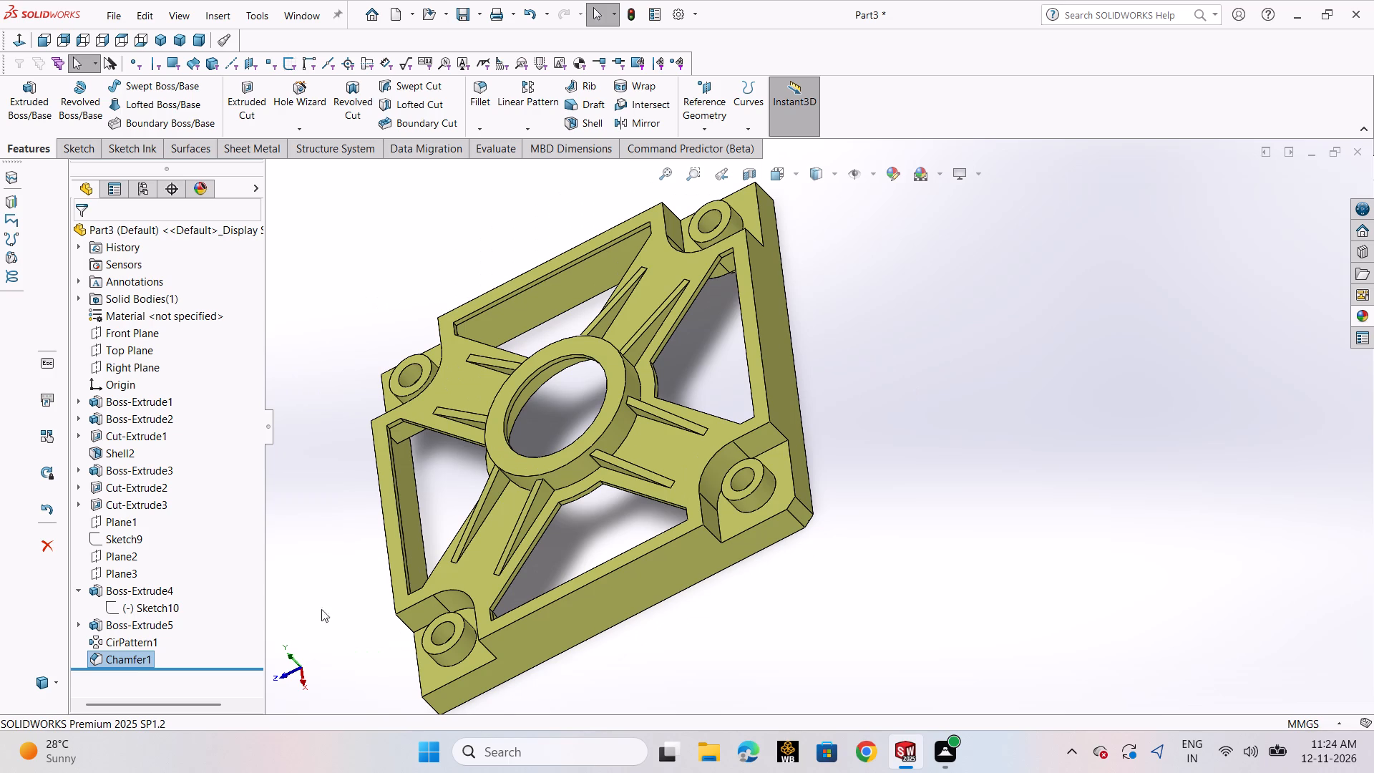
pyautogui.click(135, 664)
pyautogui.click(150, 613)
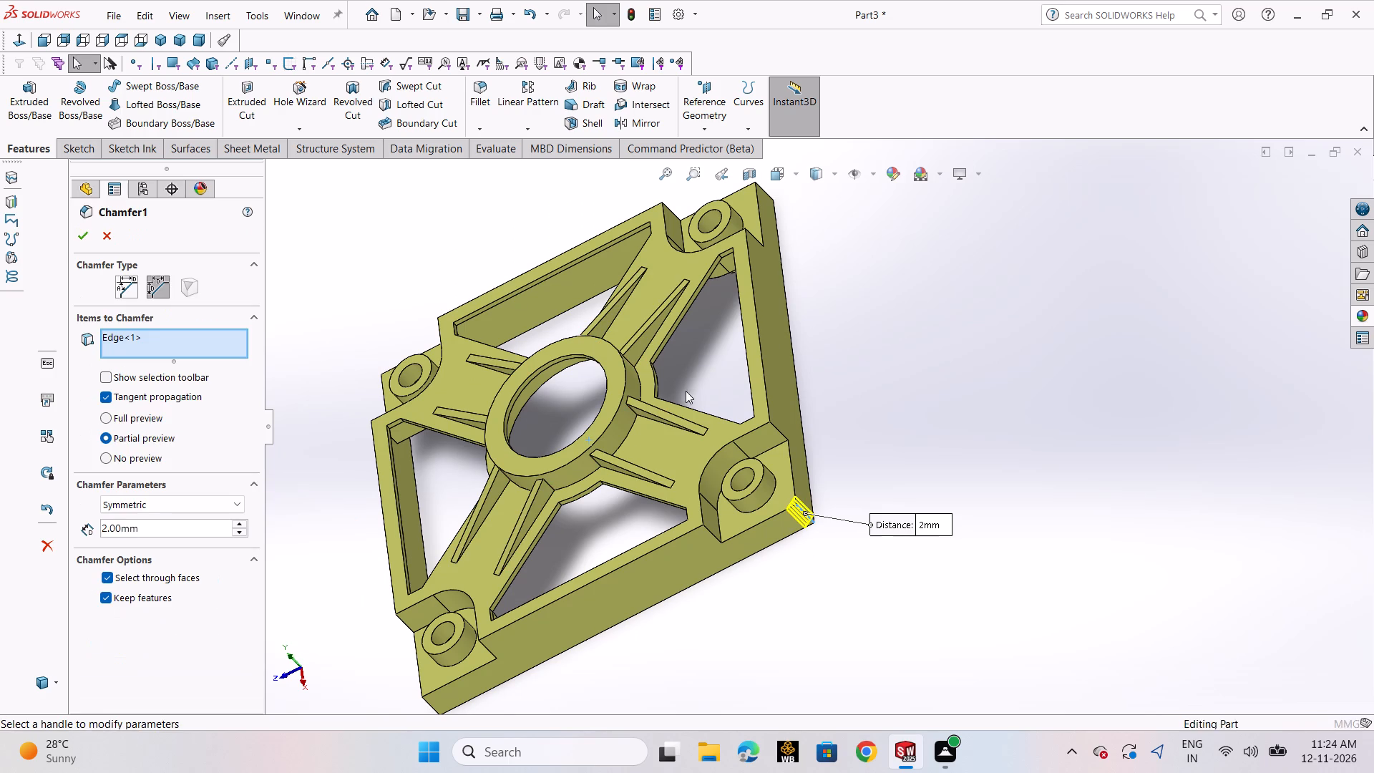
pyautogui.scroll(2, 814, 239)
pyautogui.moveTo(809, 236); pyautogui.dragTo(799, 363, button='middle')
pyautogui.scroll(-4, 814, 245)
pyautogui.scroll(-2, 739, 295)
pyautogui.scroll(1, 736, 299)
pyautogui.click(770, 369)
pyautogui.scroll(1, 814, 364)
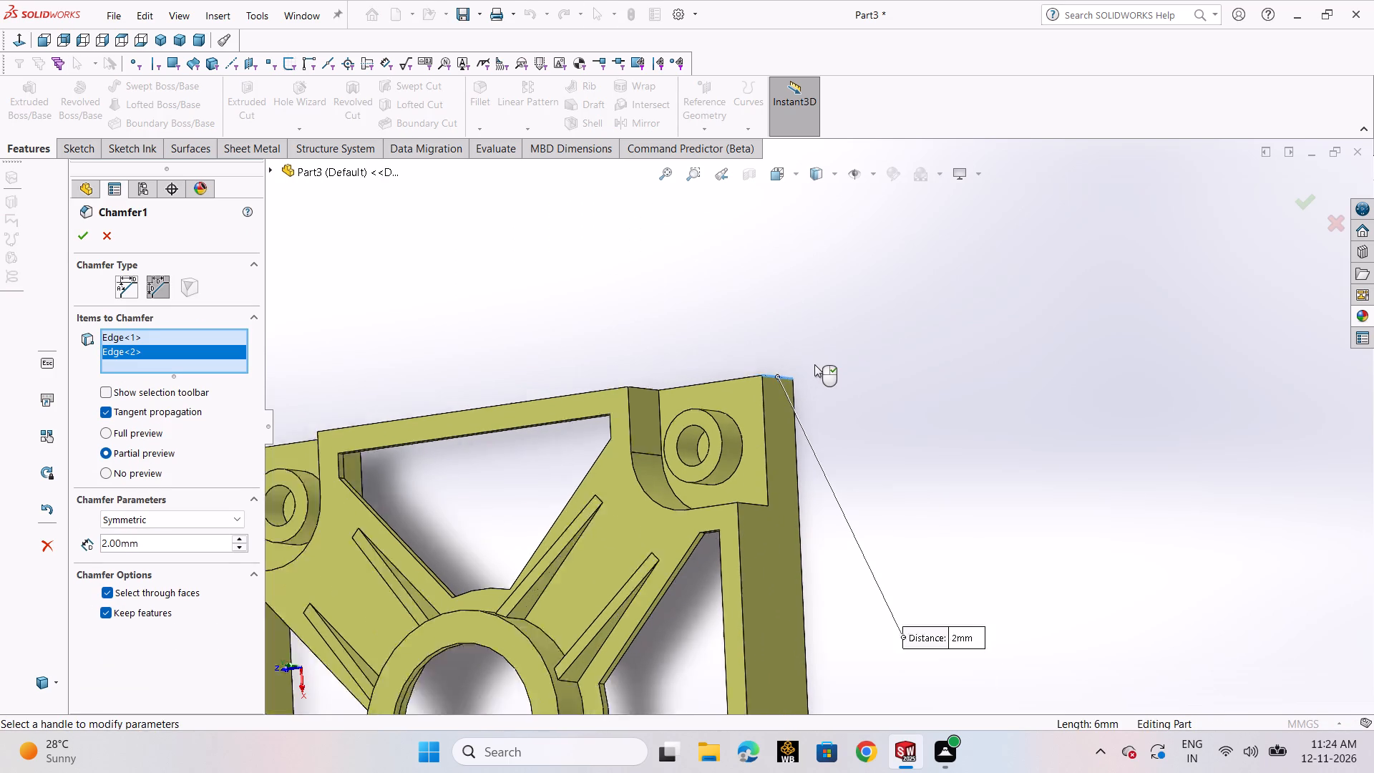
# Add the remaining two outer vertical corner edges to the chamfer, accept the edit, and return to isometric view.
pyautogui.scroll(5, 814, 364)
pyautogui.scroll(2, 686, 374)
pyautogui.moveTo(668, 388); pyautogui.dragTo(726, 311, button='middle')
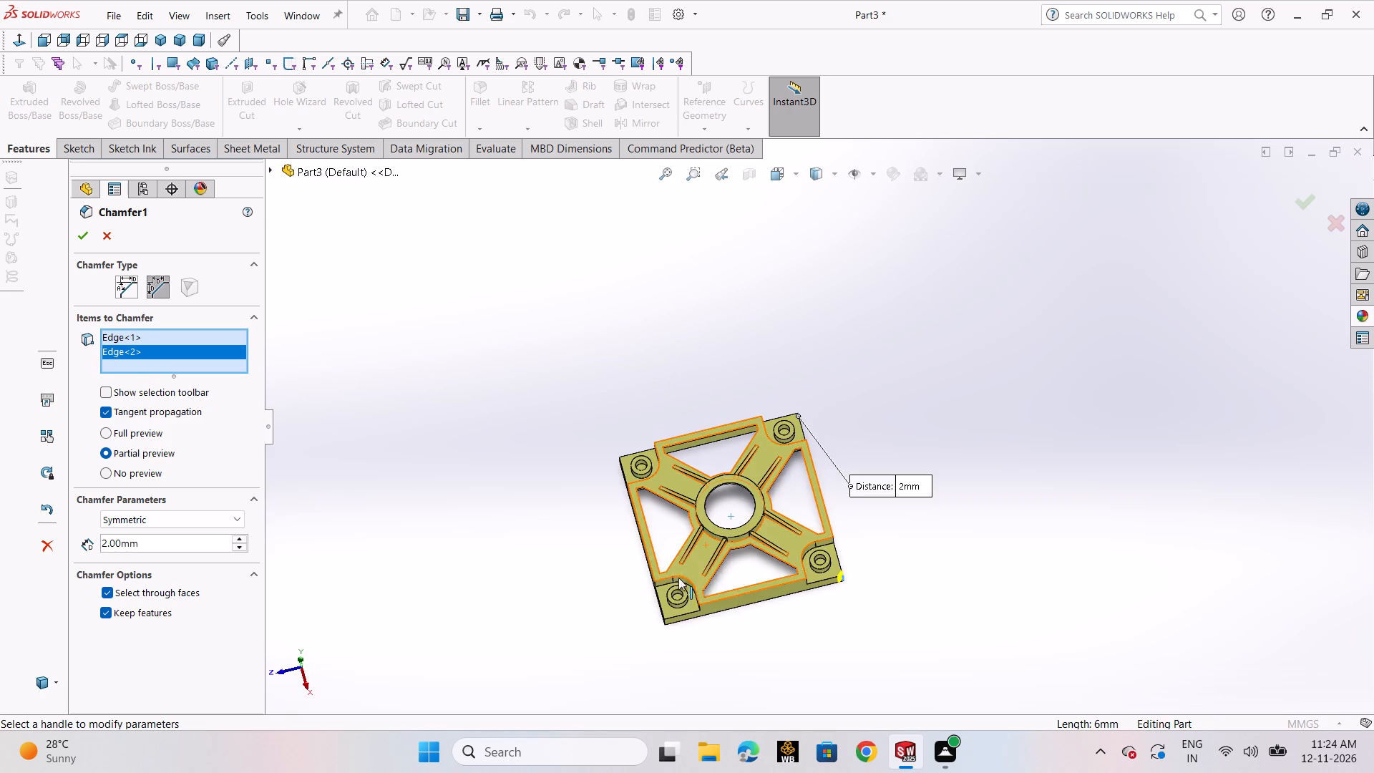
pyautogui.scroll(-3, 676, 578)
pyautogui.scroll(-5, 685, 638)
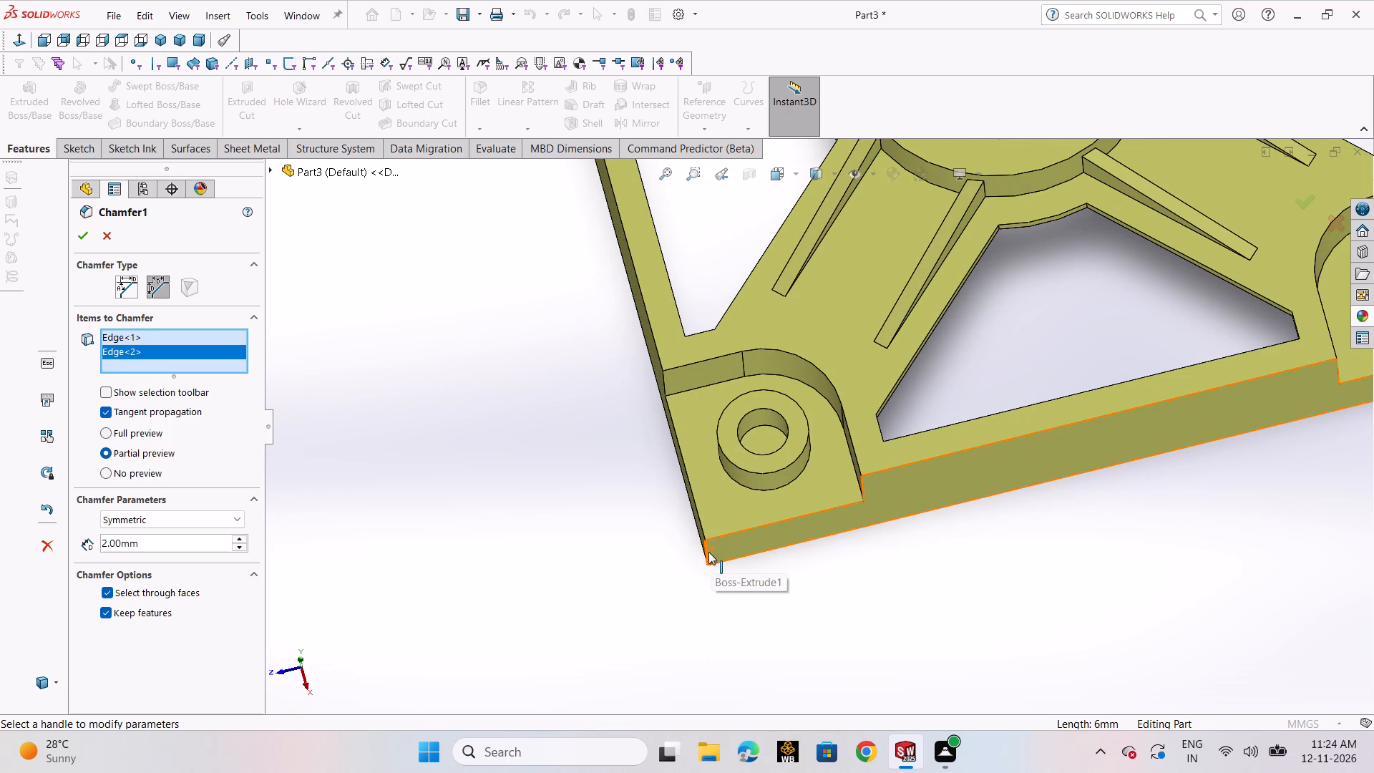
pyautogui.click(706, 550)
pyautogui.scroll(4, 613, 471)
pyautogui.scroll(1, 636, 394)
pyautogui.moveTo(732, 432); pyautogui.dragTo(743, 453, button='middle')
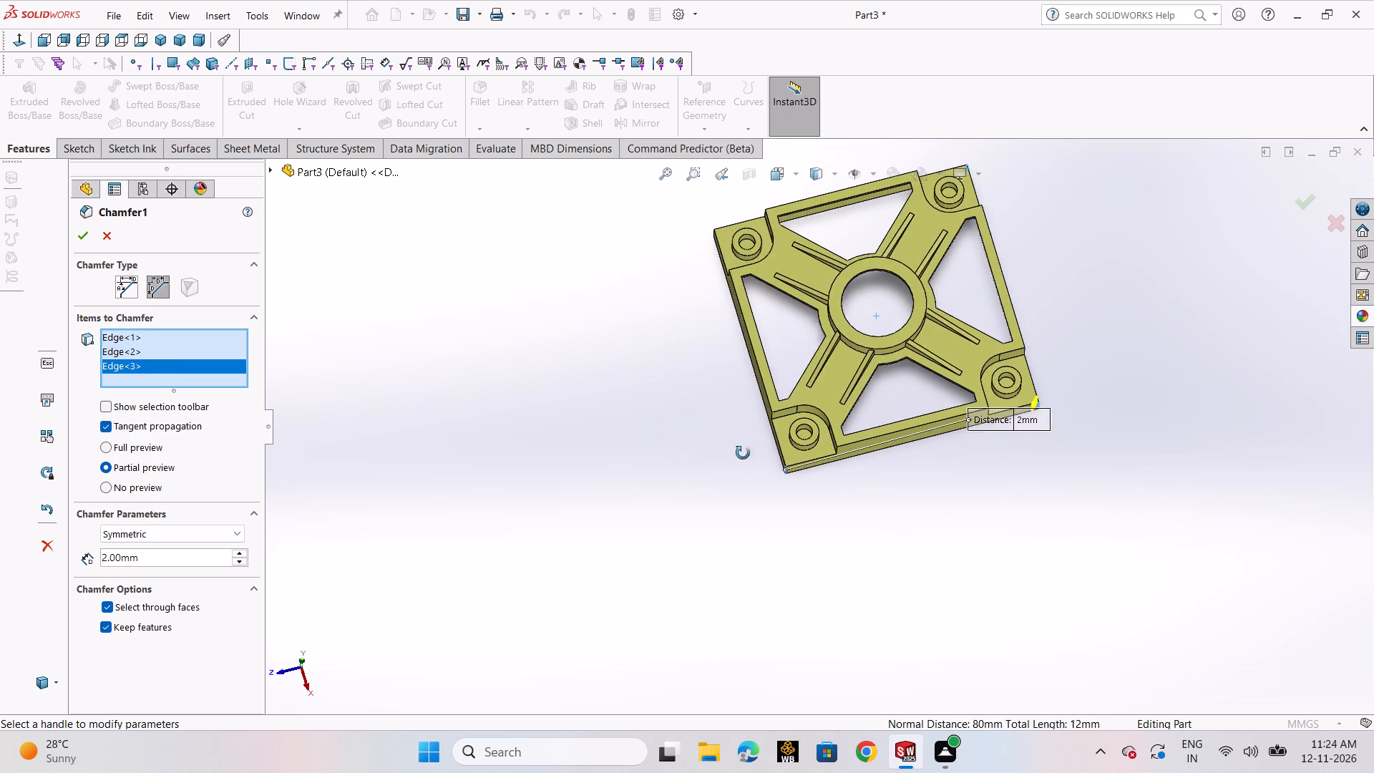
pyautogui.moveTo(743, 453); pyautogui.dragTo(831, 563, button='middle')
pyautogui.scroll(1, 836, 545)
pyautogui.scroll(-5, 825, 273)
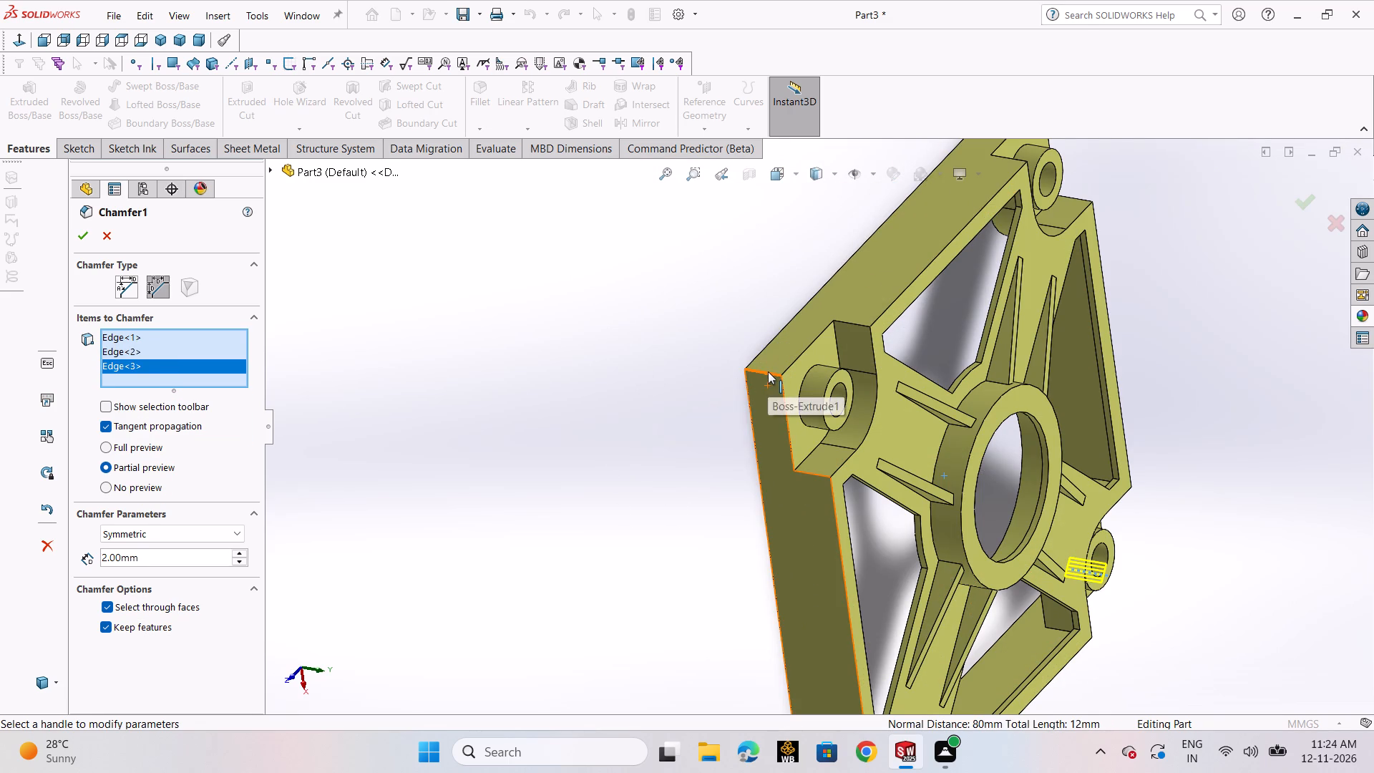
pyautogui.click(768, 371)
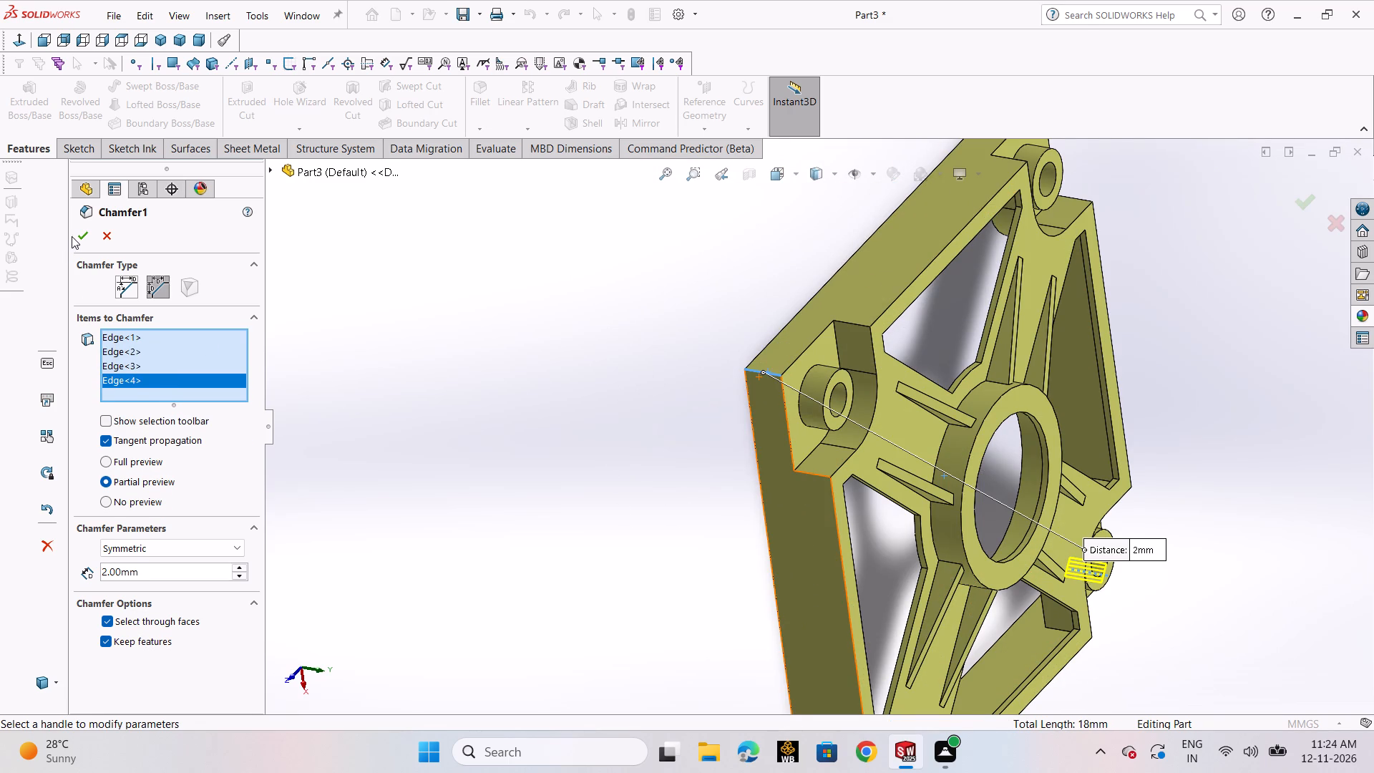
pyautogui.click(79, 237)
pyautogui.click(433, 340)
pyautogui.scroll(2, 738, 411)
pyautogui.scroll(-1, 737, 396)
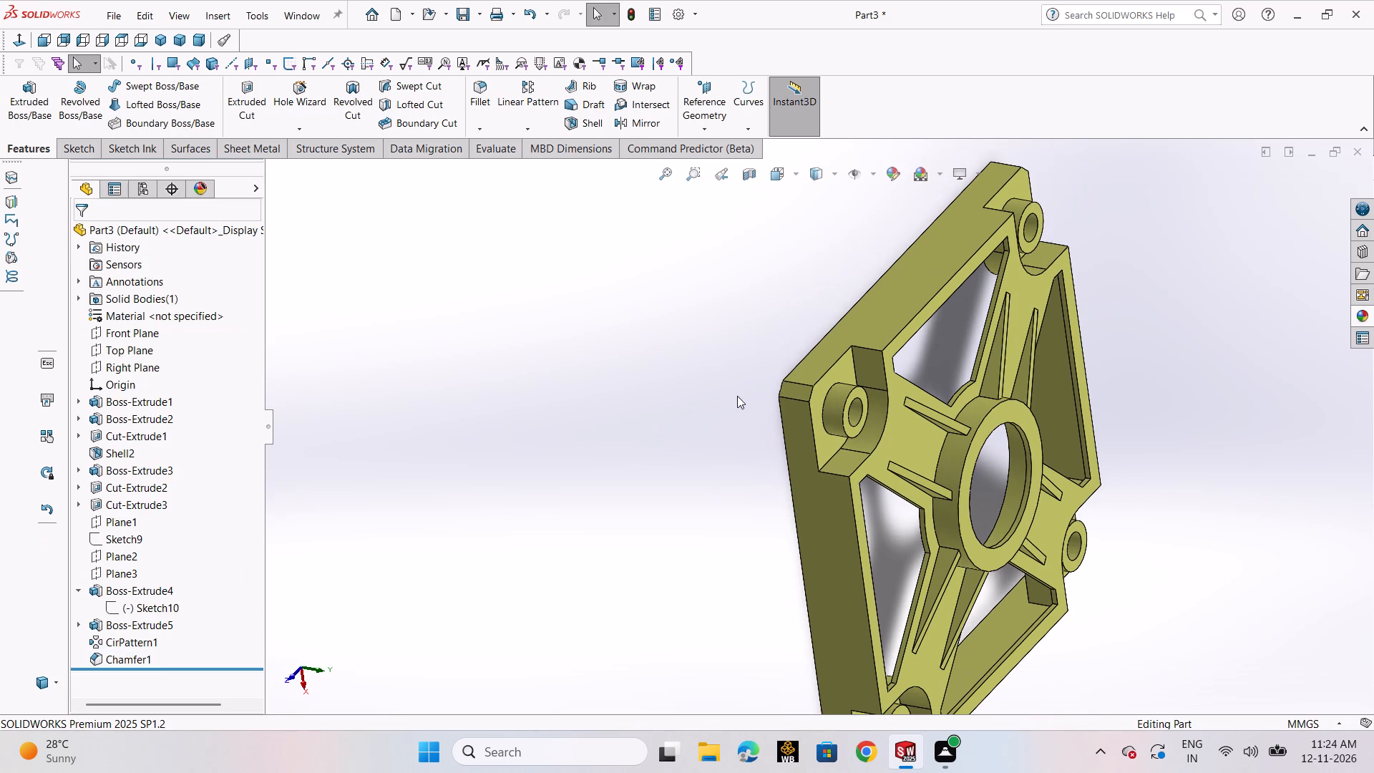
pyautogui.hotkey('ctrl', '7')
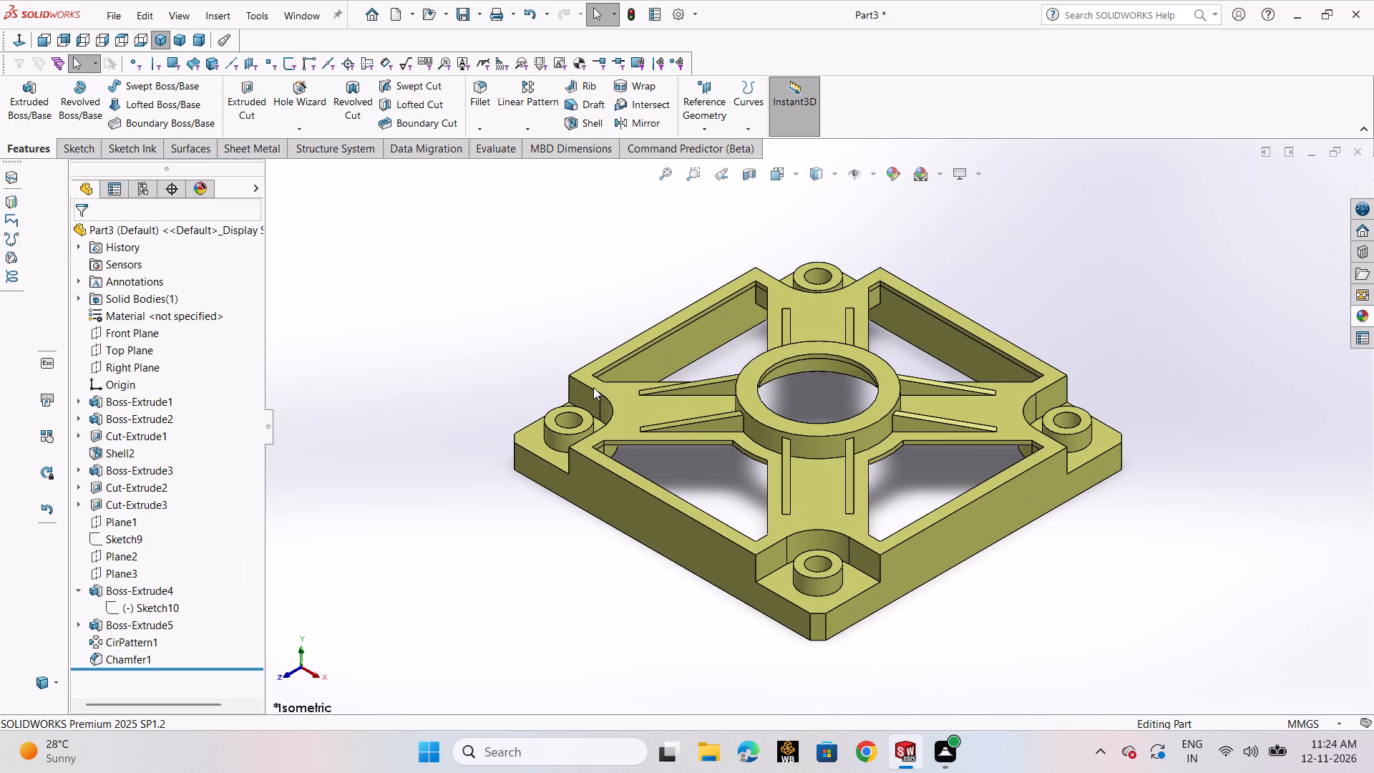
# Start saving the part in the inetenship folder and clear the proposed file name.
pyautogui.hotkey('ctrl', 's')
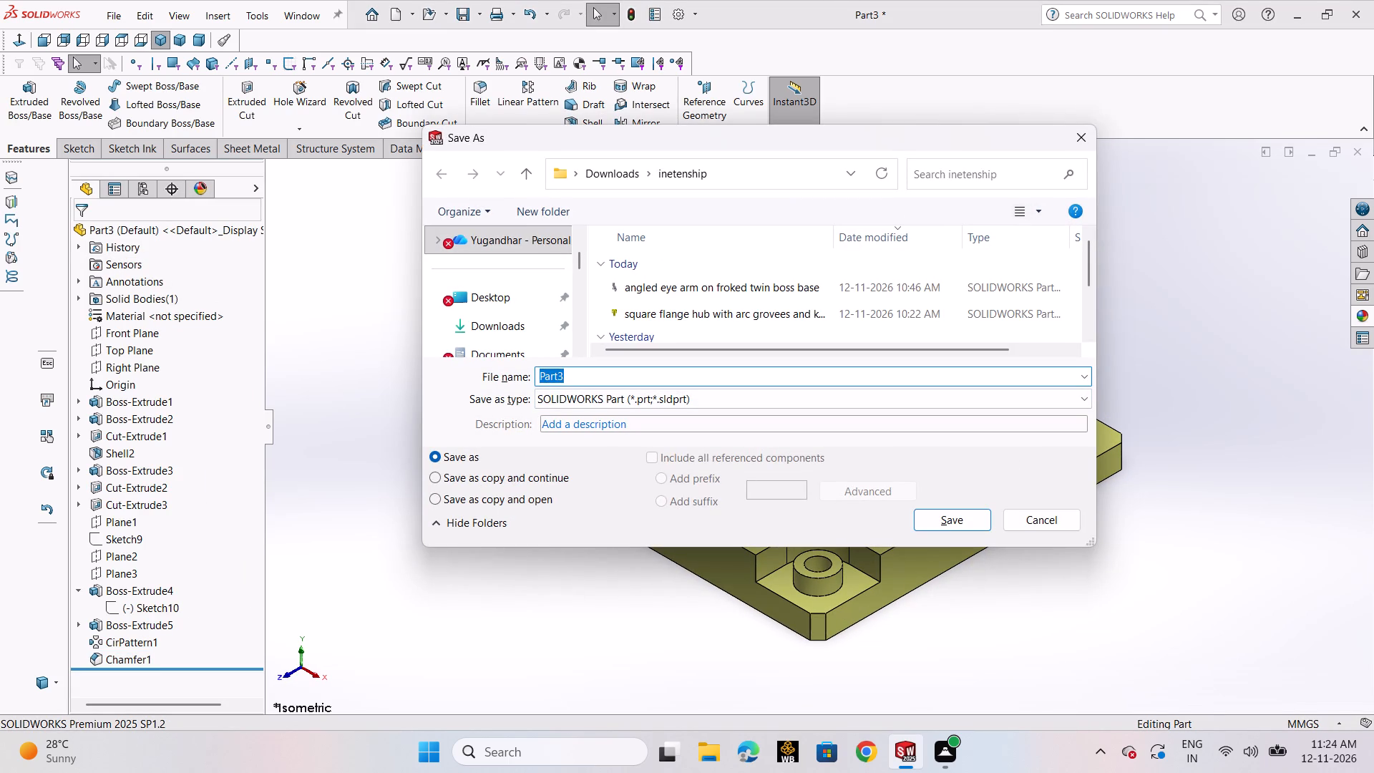
pyautogui.press('BackSpace')
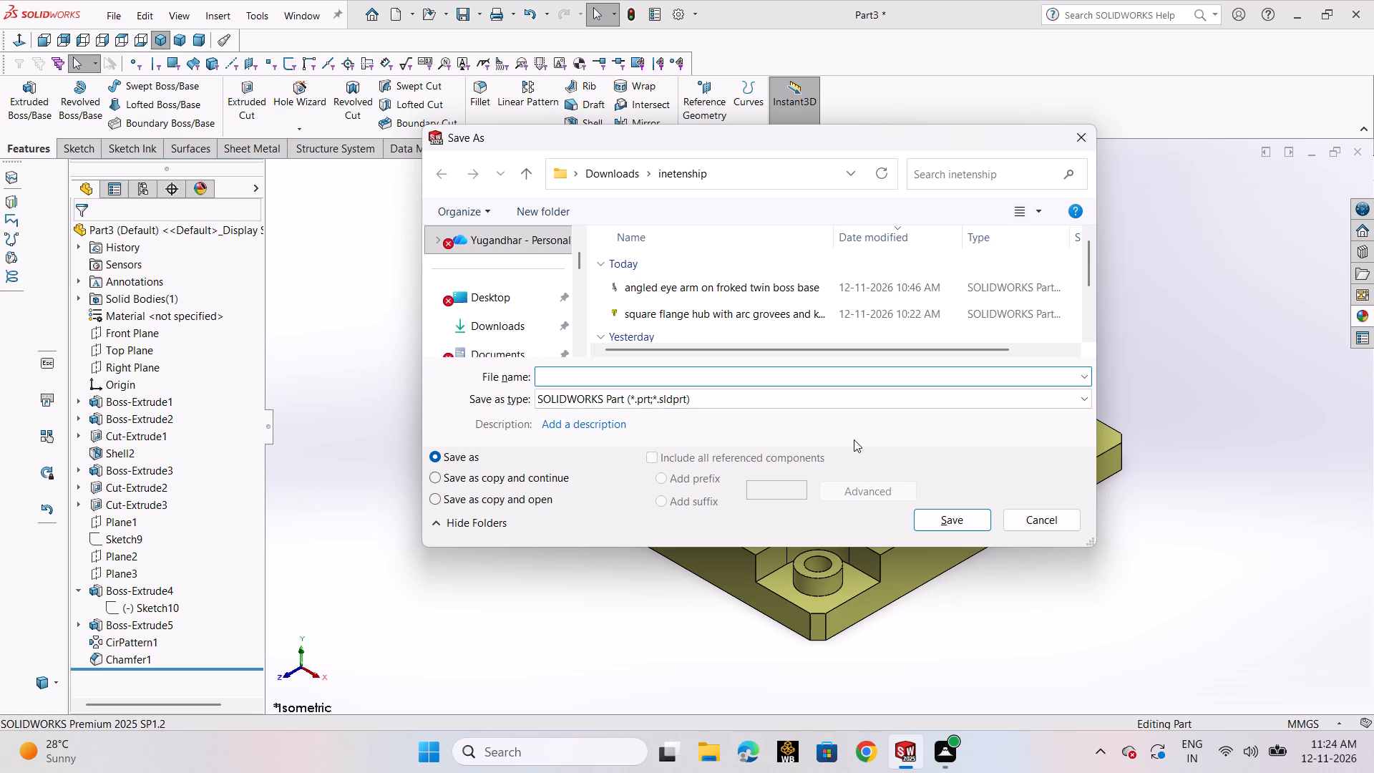
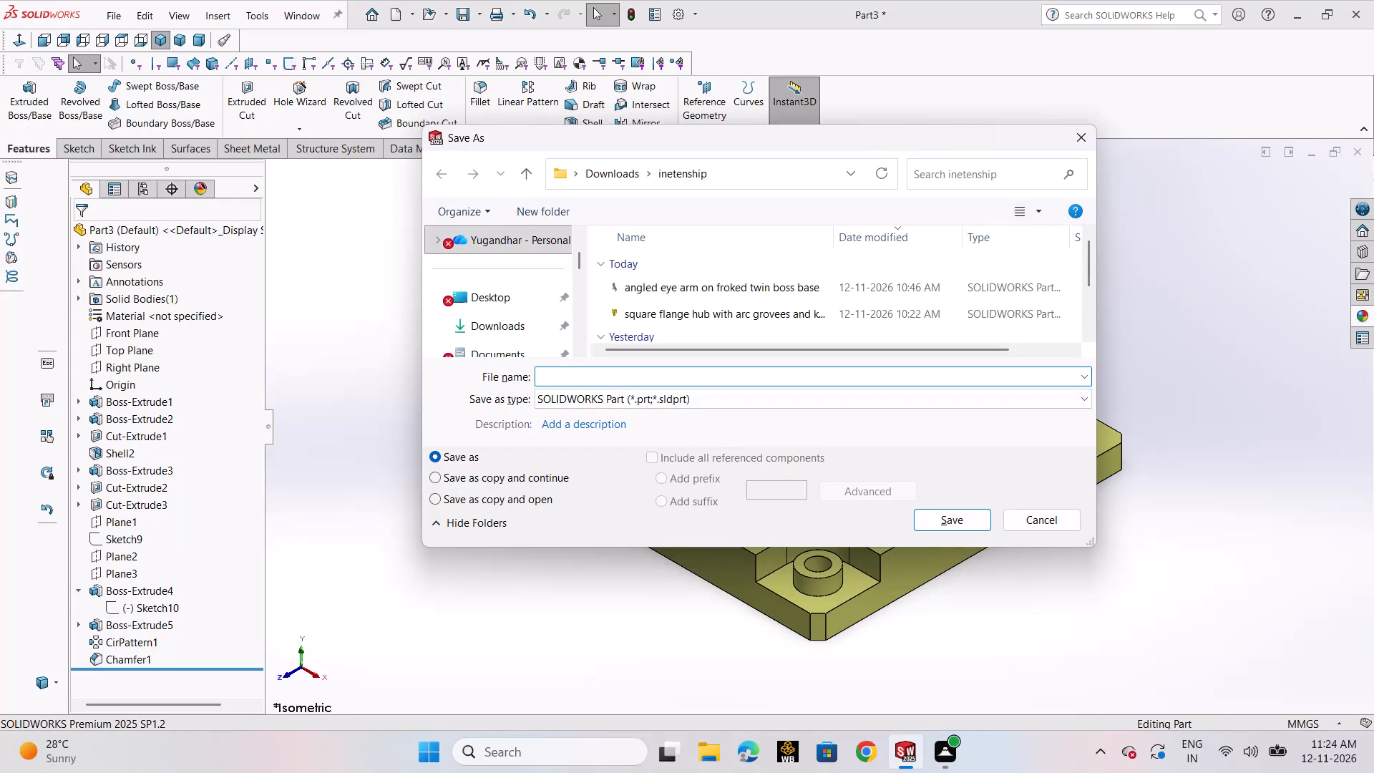
# Name the part file "square ribbed frmae with center ring and corner holes" and save it as a SOLIDWORKS Part.
pyautogui.press('s')
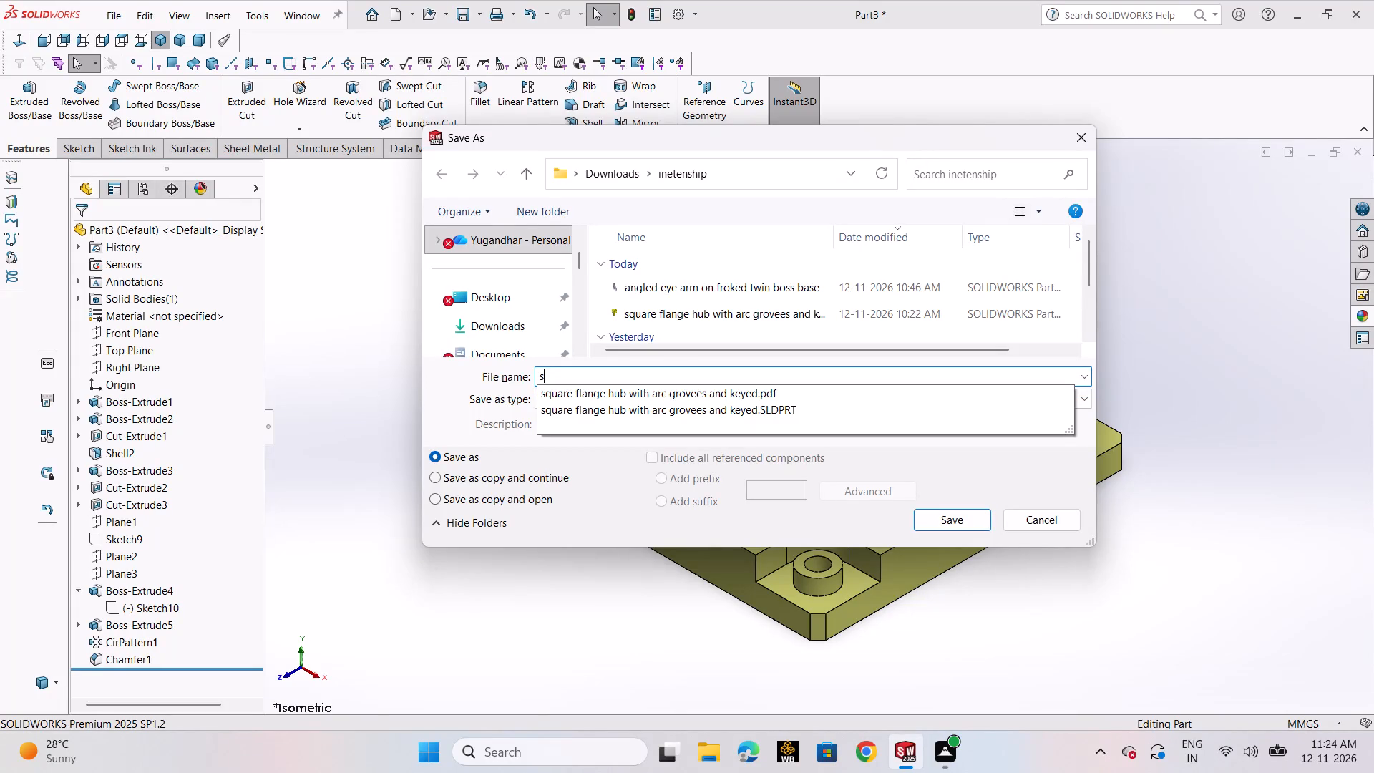
pyautogui.write('quare')
pyautogui.press('space')
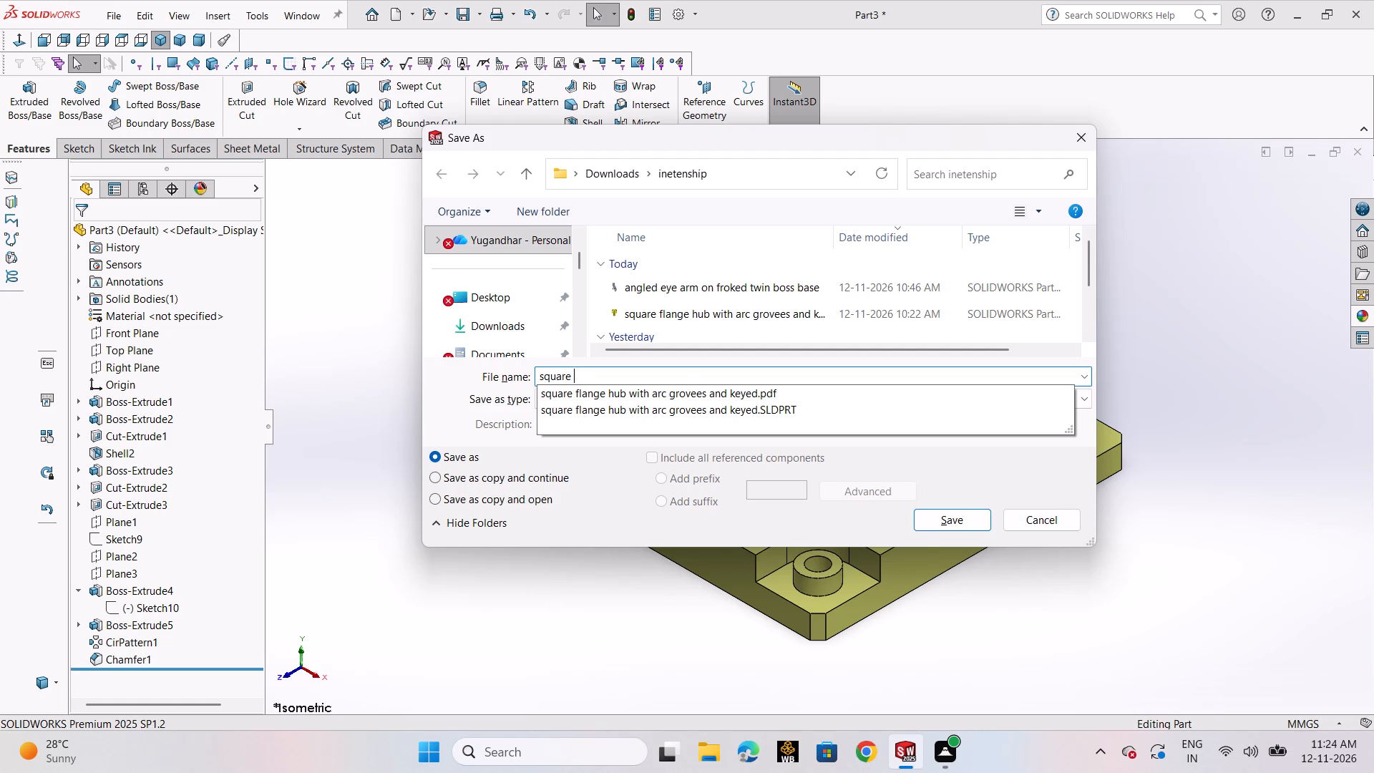
pyautogui.press('r')
pyautogui.write('ibbed')
pyautogui.press('space')
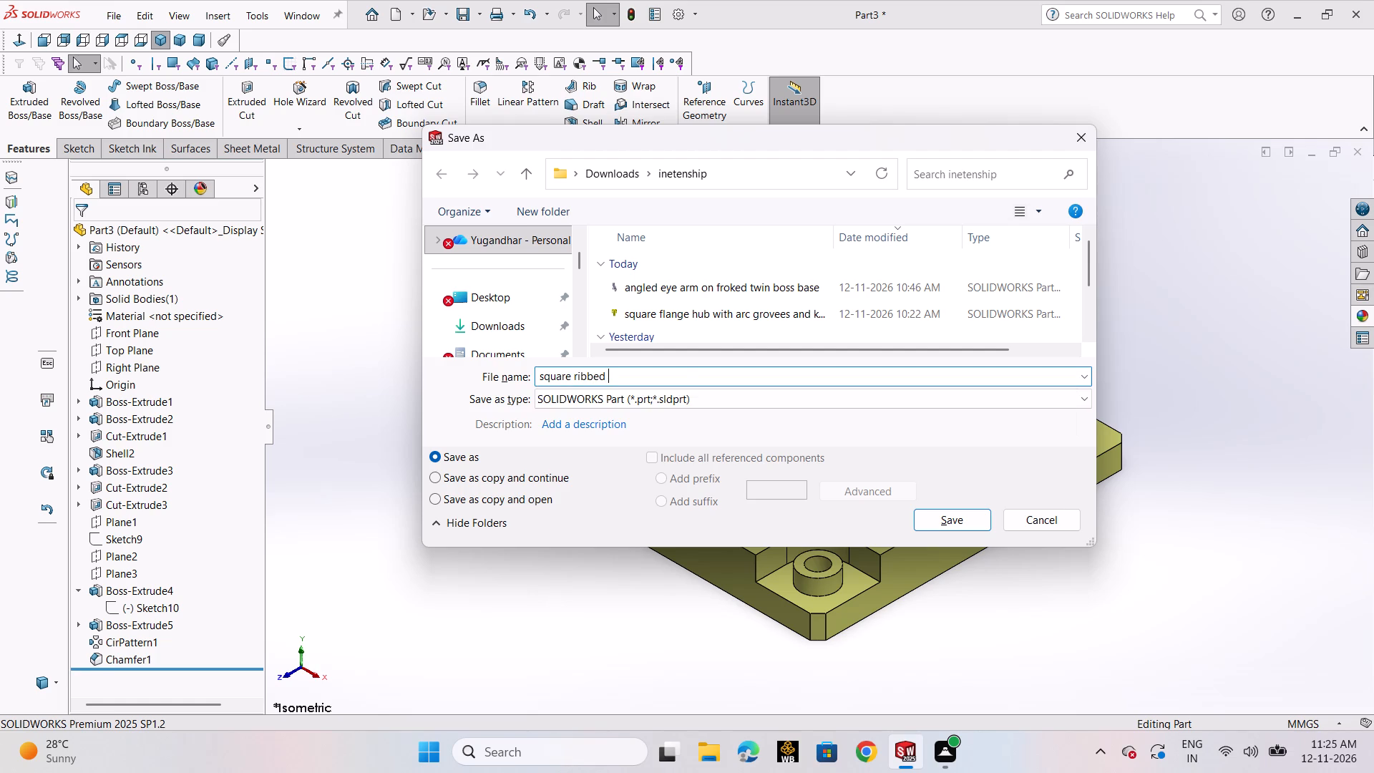
pyautogui.write('frma e')
pyautogui.press('BackSpace')
pyautogui.press('BackSpace')
pyautogui.write('e with')
pyautogui.press('space')
pyautogui.write('center ring')
pyautogui.press('space')
pyautogui.write('and corner')
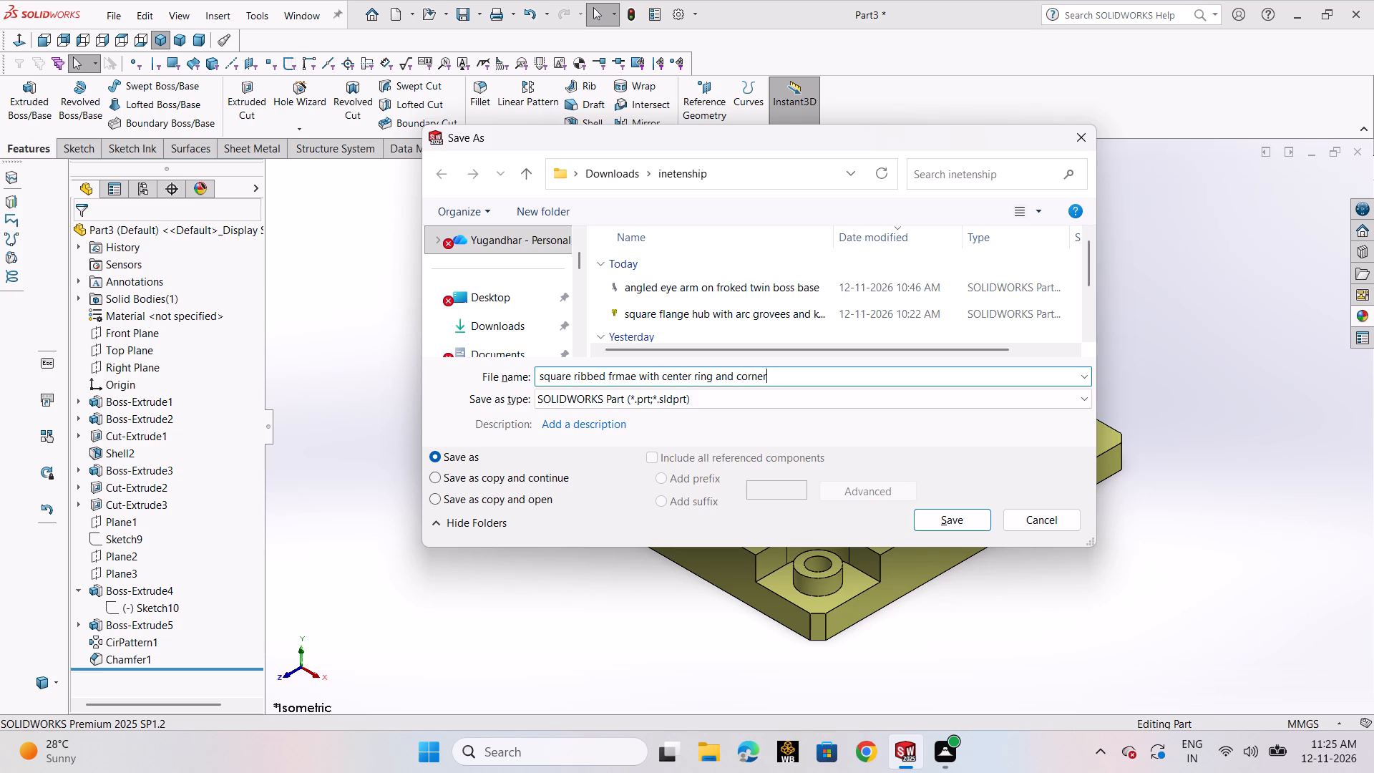
pyautogui.press('space')
pyautogui.write('holes')
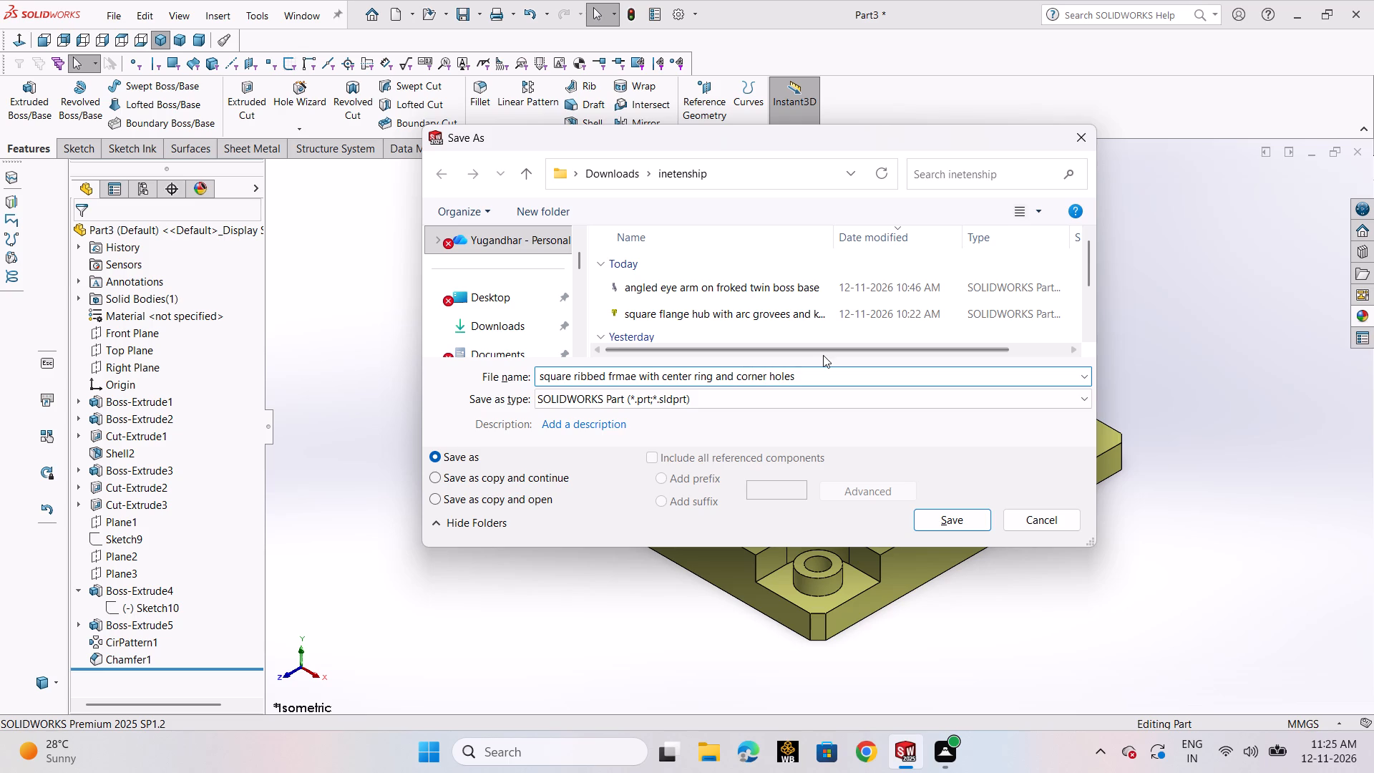
pyautogui.click(937, 511)
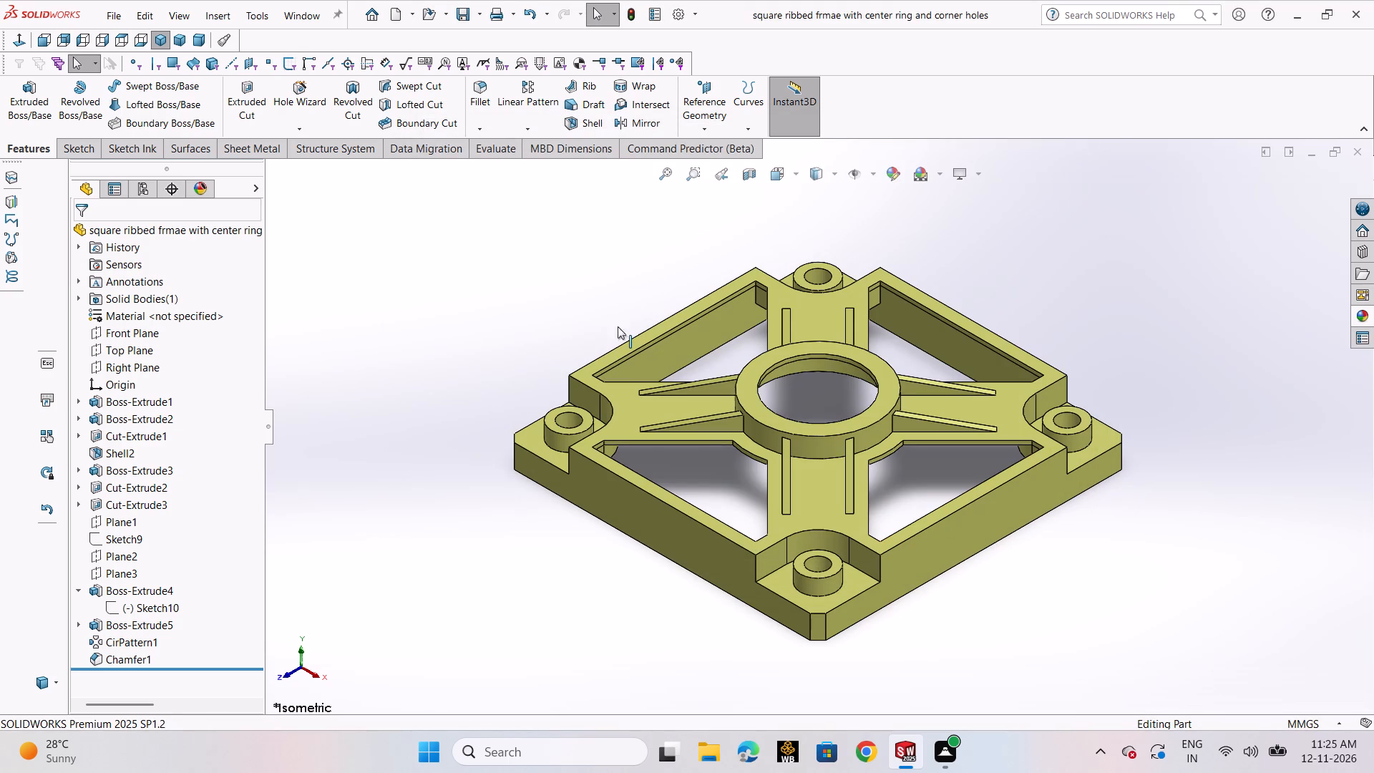
# Save a copy of the part as an Adobe PDF under the same file name in the inetenship folder.
pyautogui.click(122, 11)
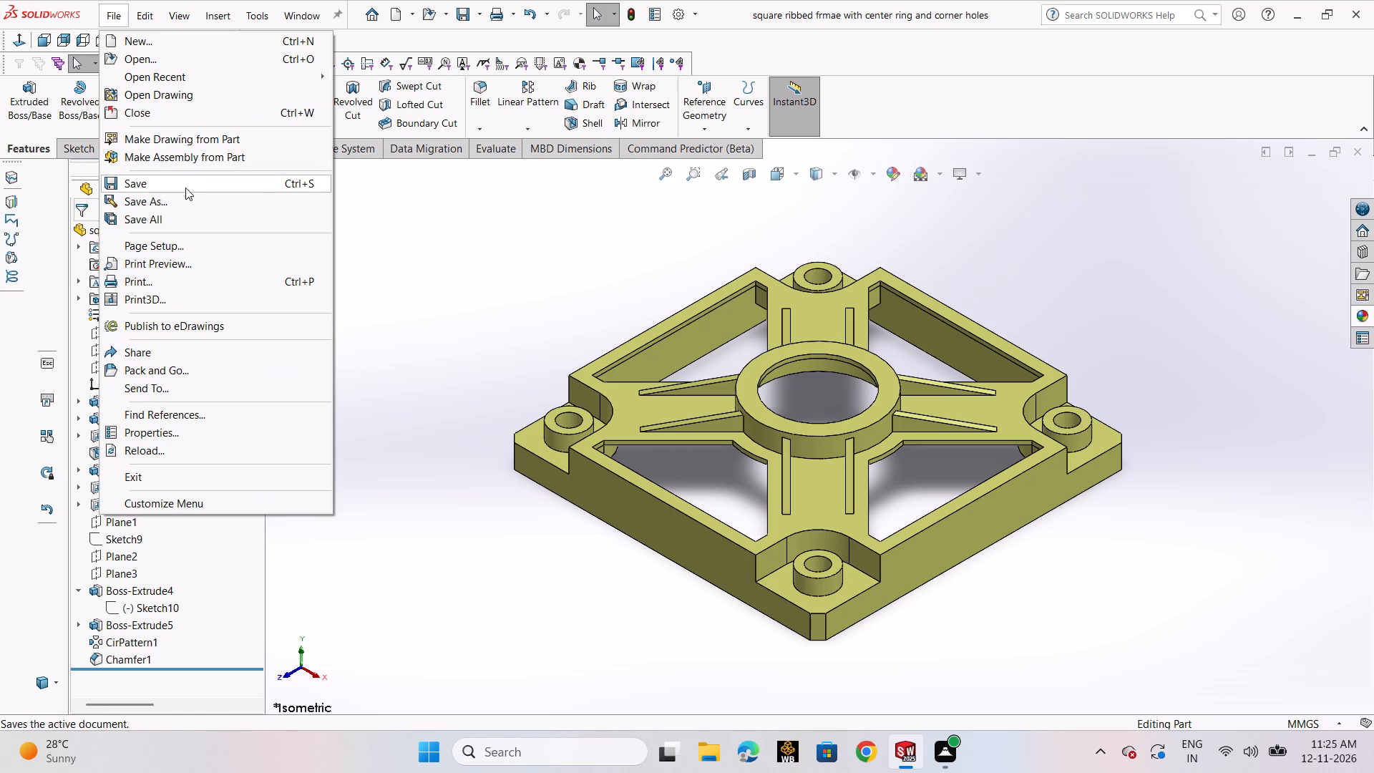
pyautogui.click(186, 193)
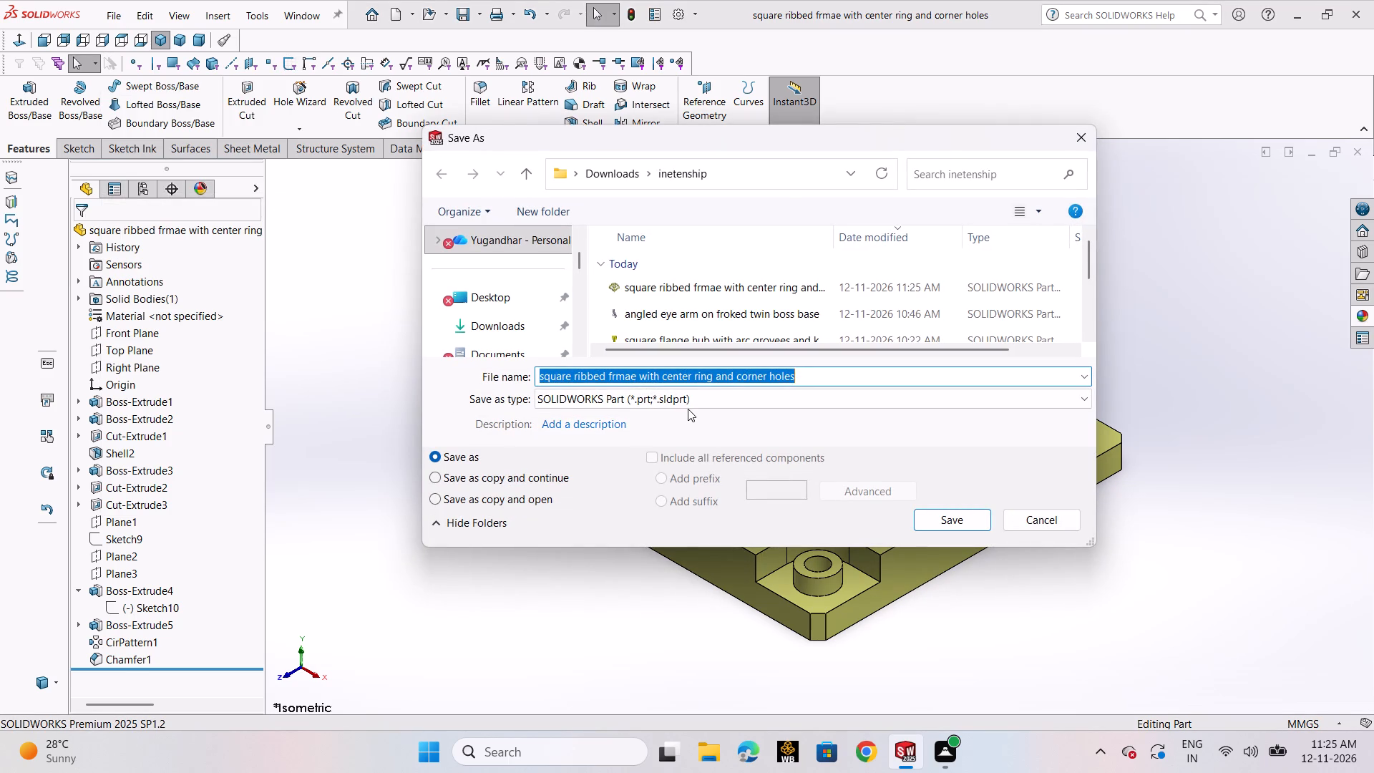
pyautogui.click(696, 402)
pyautogui.scroll(-5, 612, 339)
pyautogui.scroll(2, 618, 323)
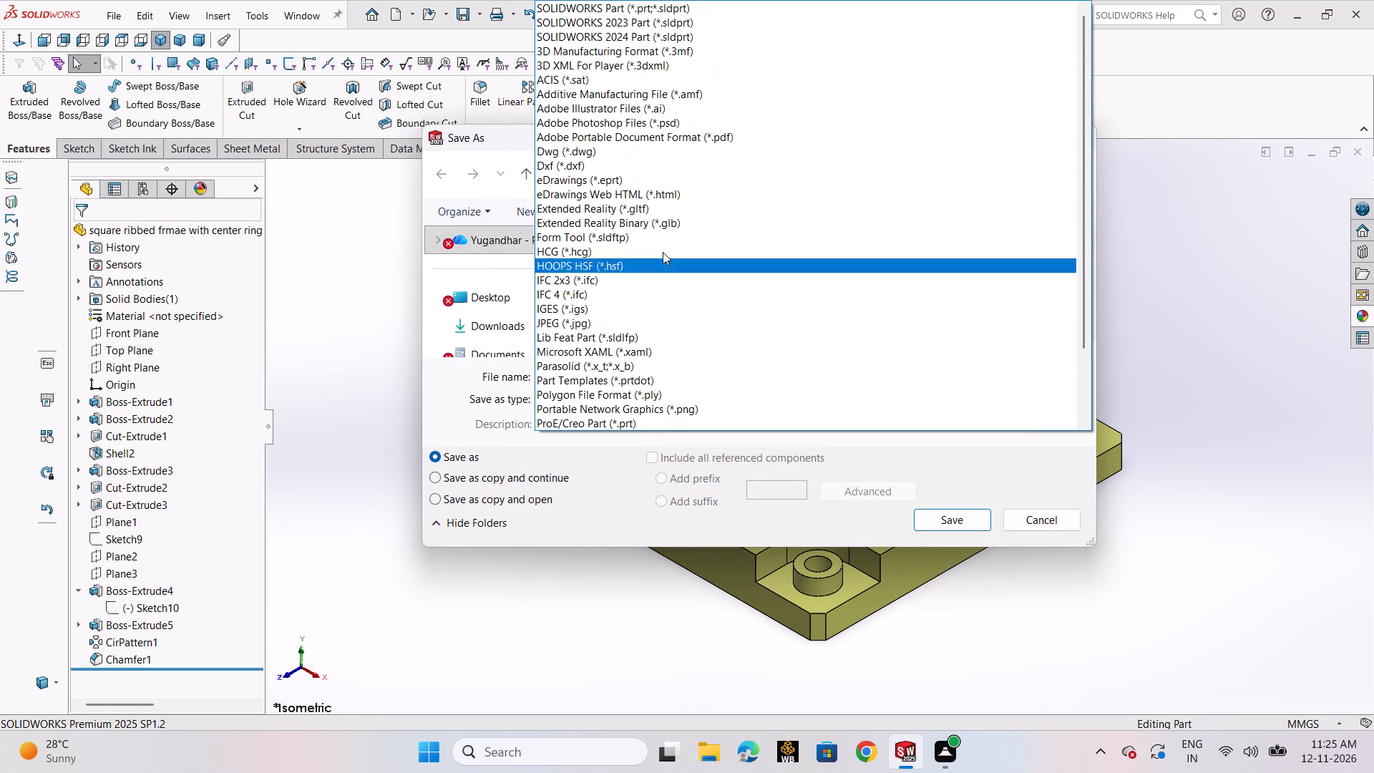
pyautogui.click(700, 137)
pyautogui.click(949, 556)
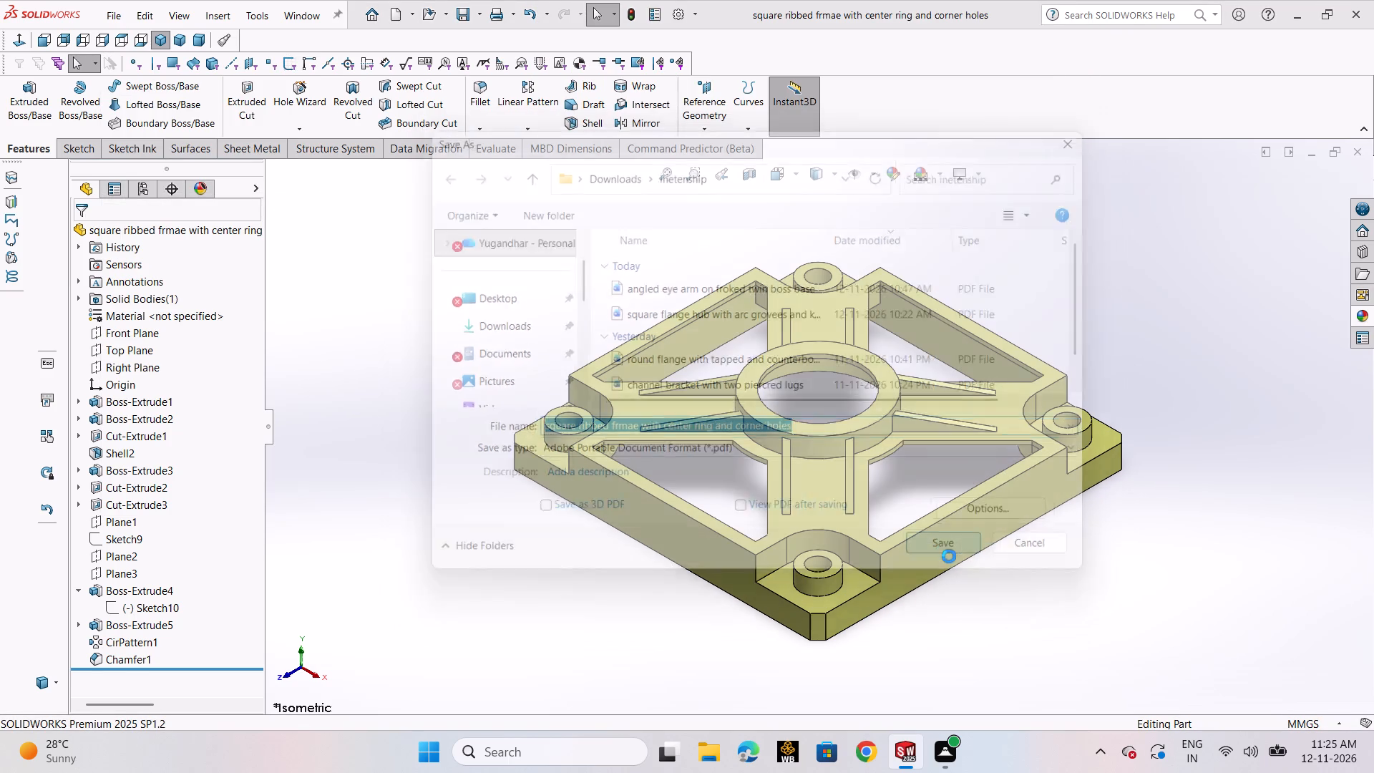
pyautogui.scroll(5, 945, 488)
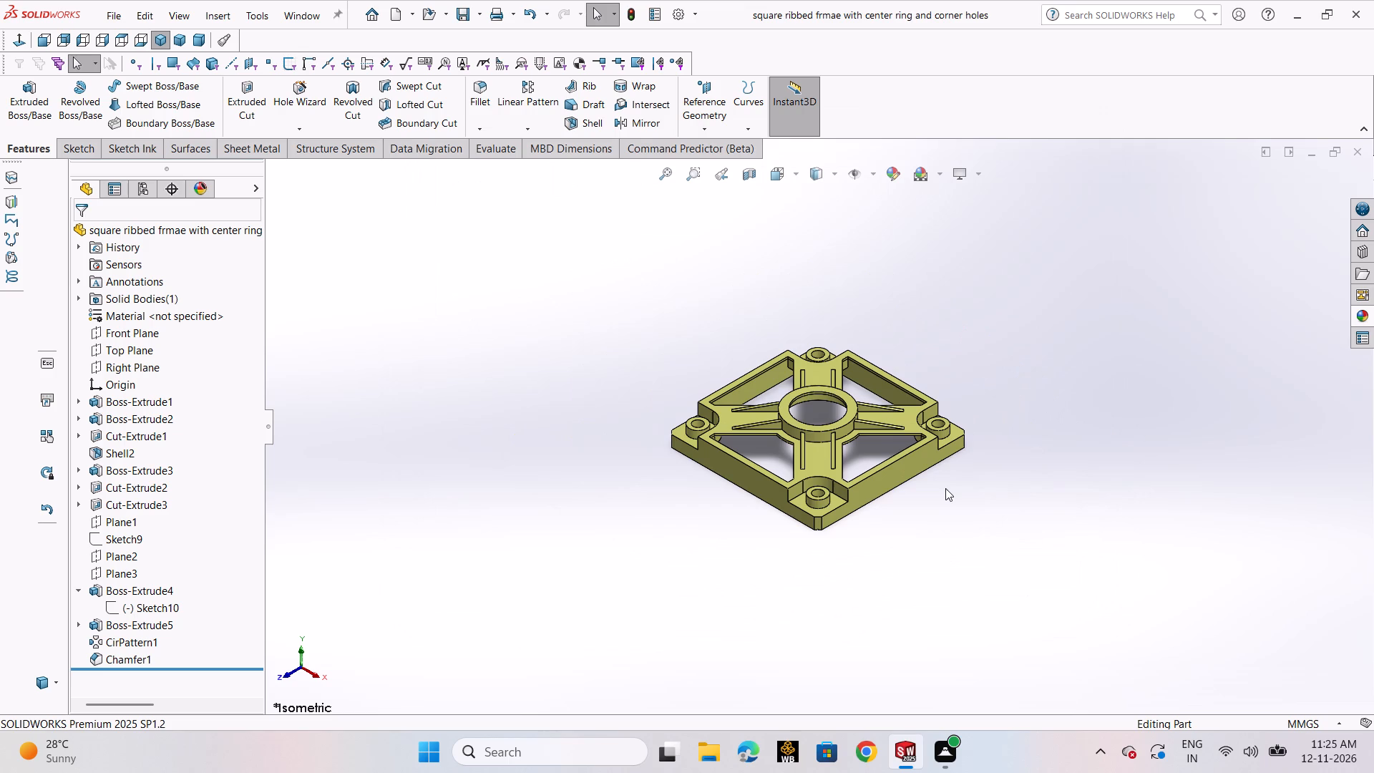